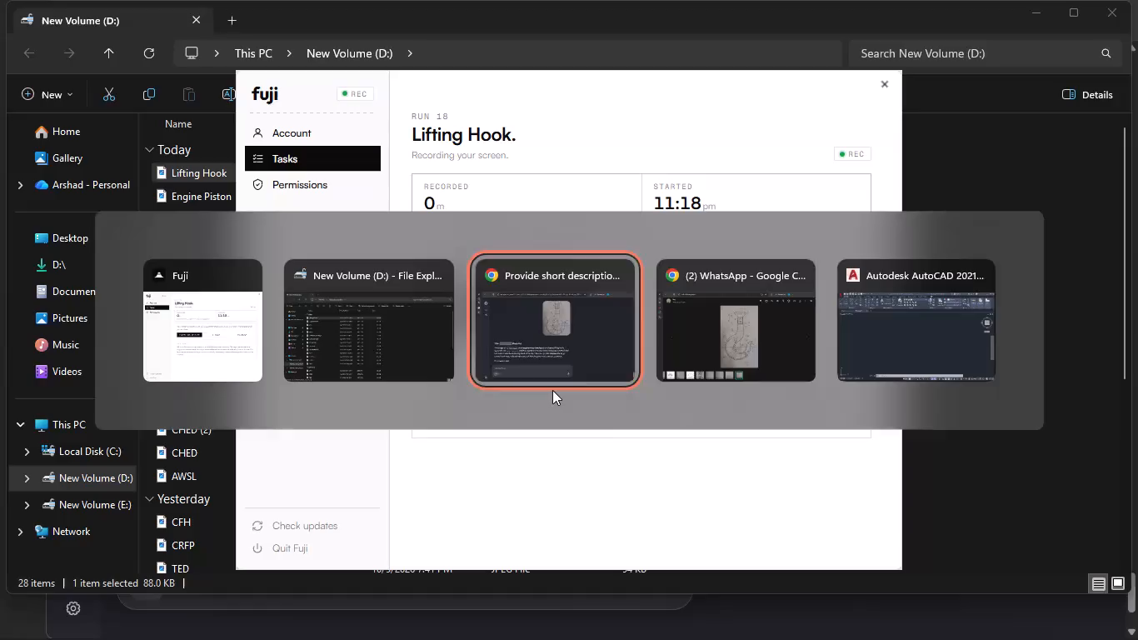
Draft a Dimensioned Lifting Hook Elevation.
Switch to the empty AutoCAD drawing and draw a circle of diameter 44 in open space above the X axis.
key("alt+Tab")
key("alt+Tab")
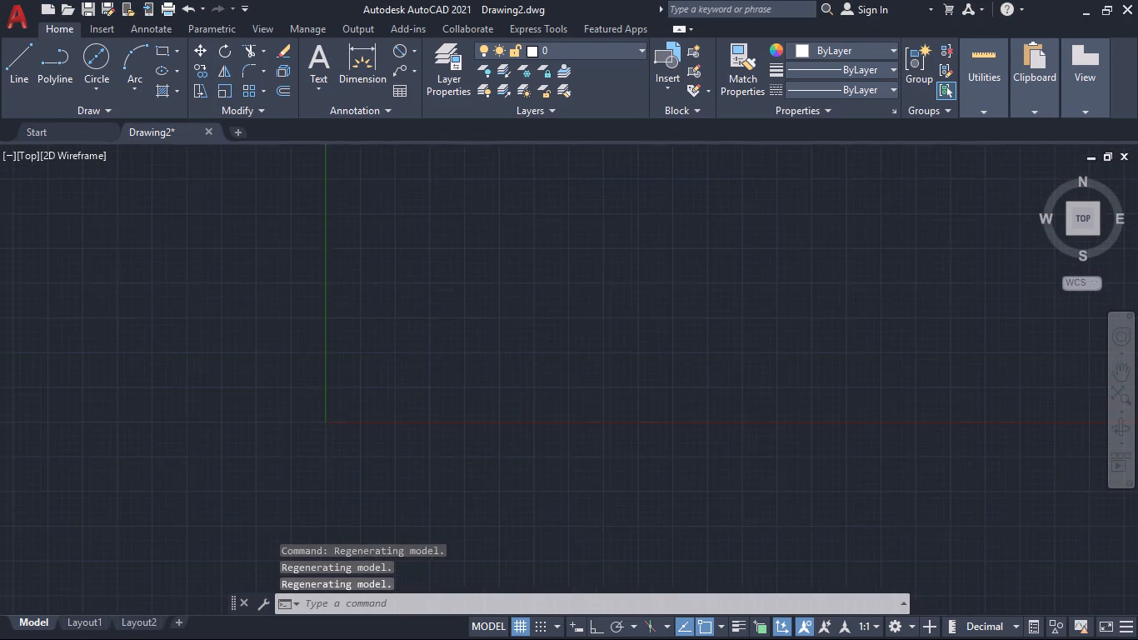
left_click(373, 260)
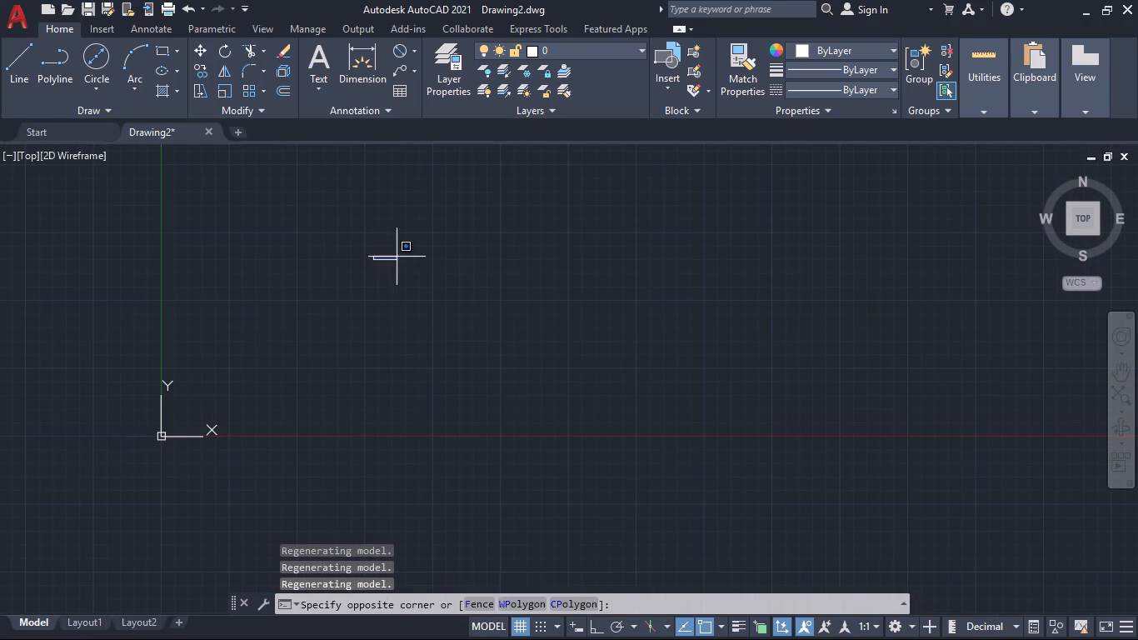
left_click(406, 254)
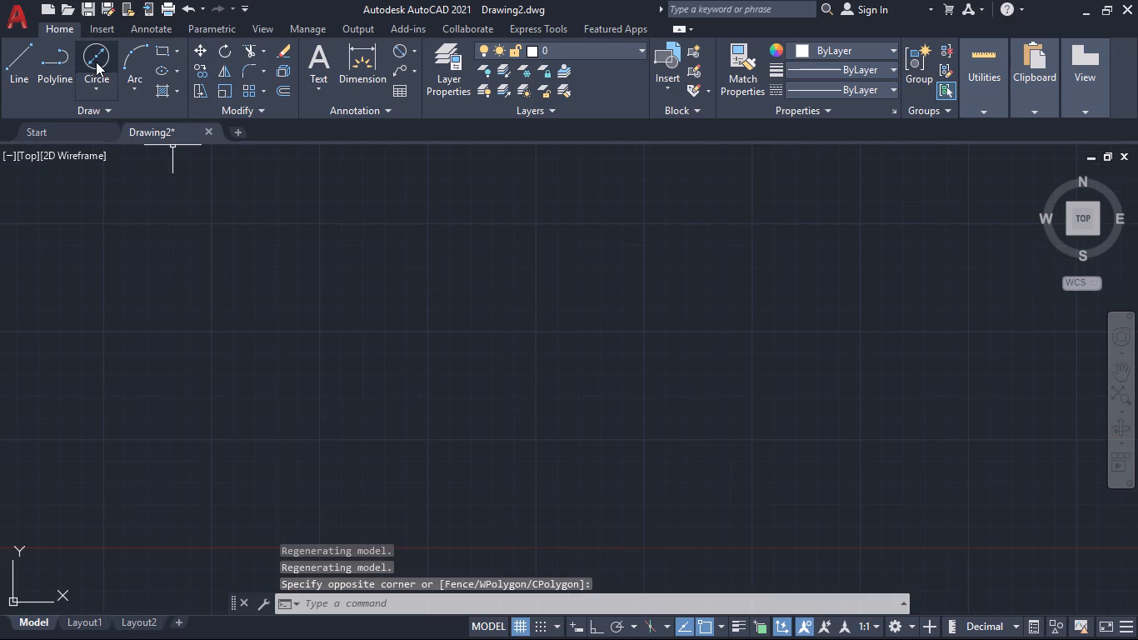
left_click(96, 61)
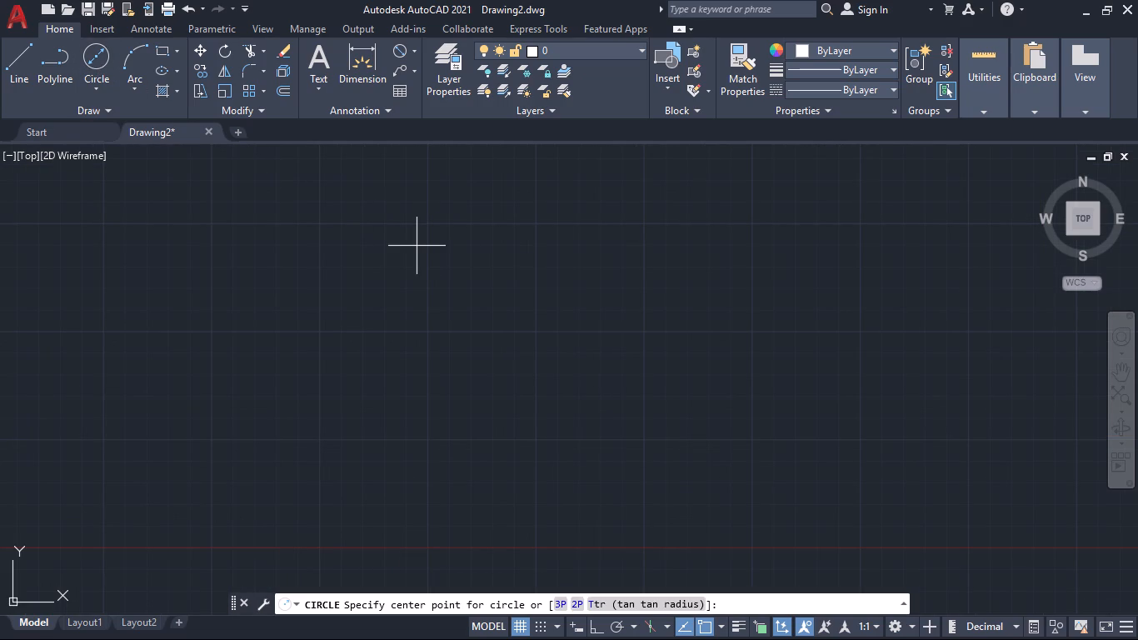
left_click(504, 306)
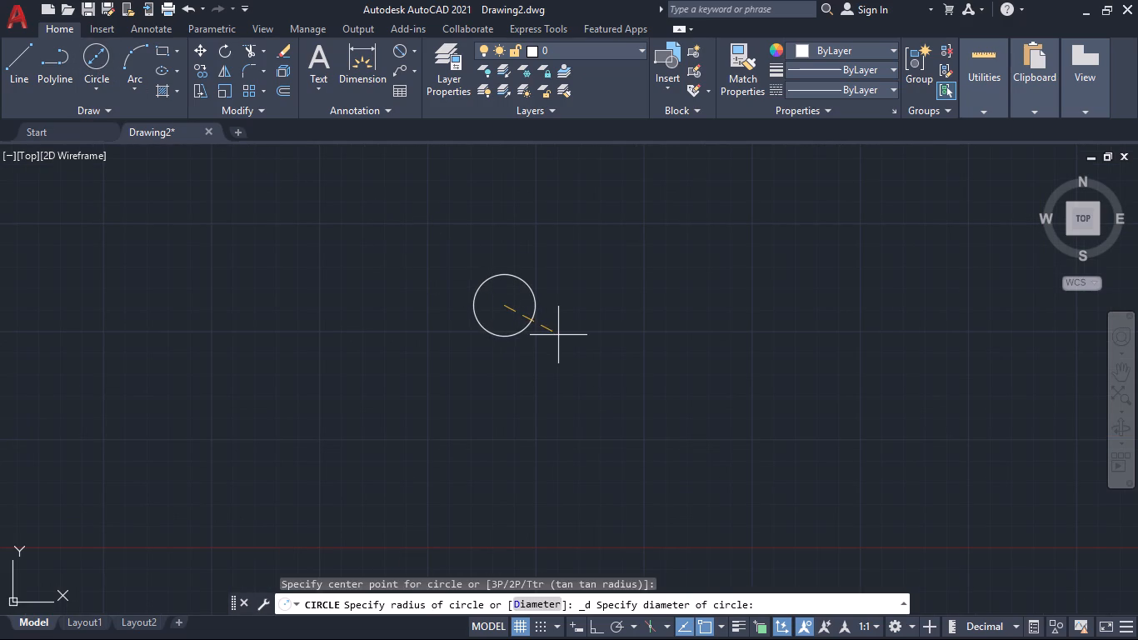
type("44")
key("Return")
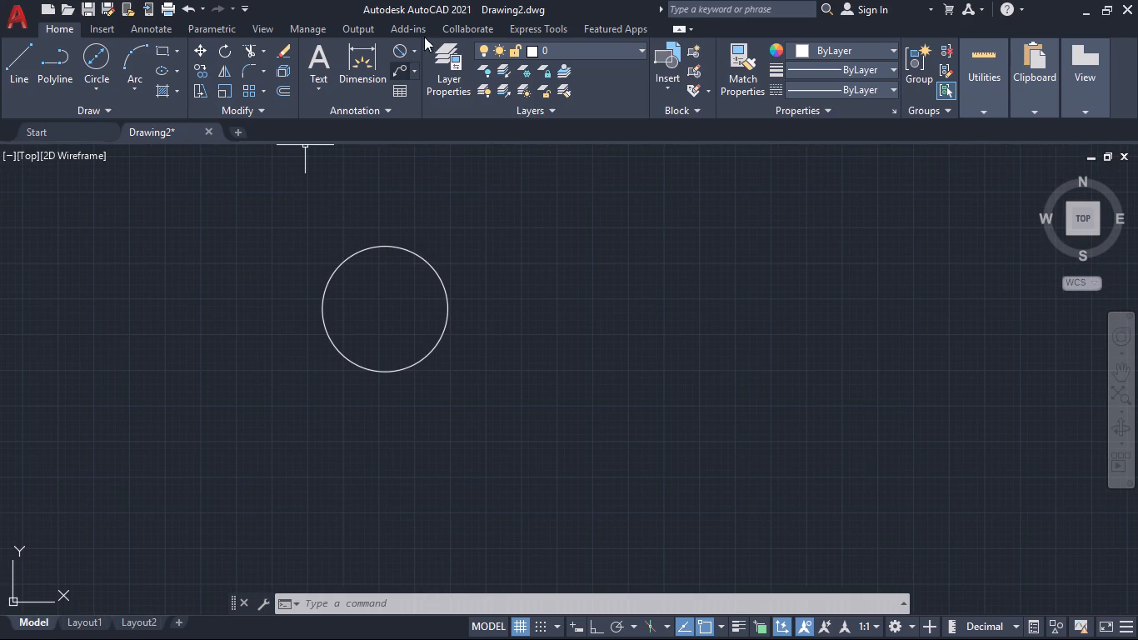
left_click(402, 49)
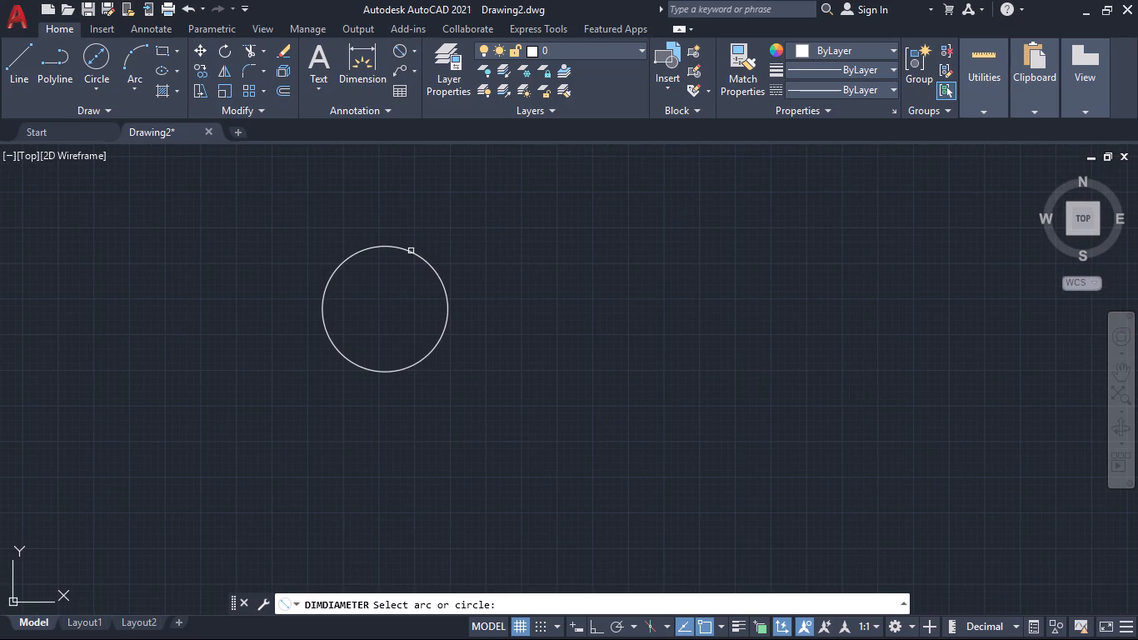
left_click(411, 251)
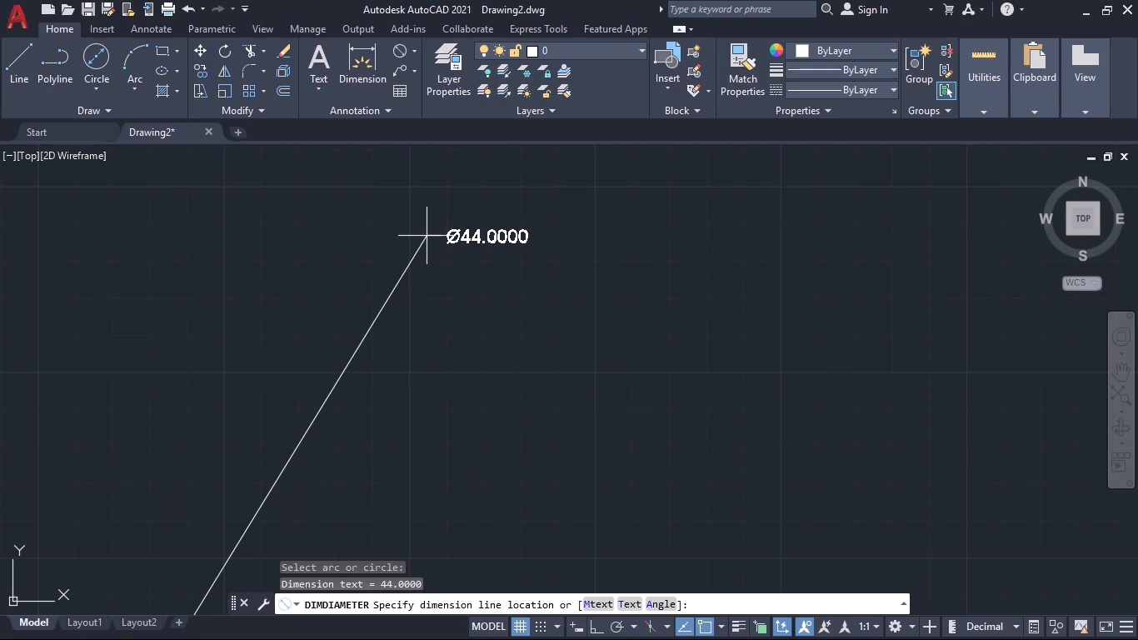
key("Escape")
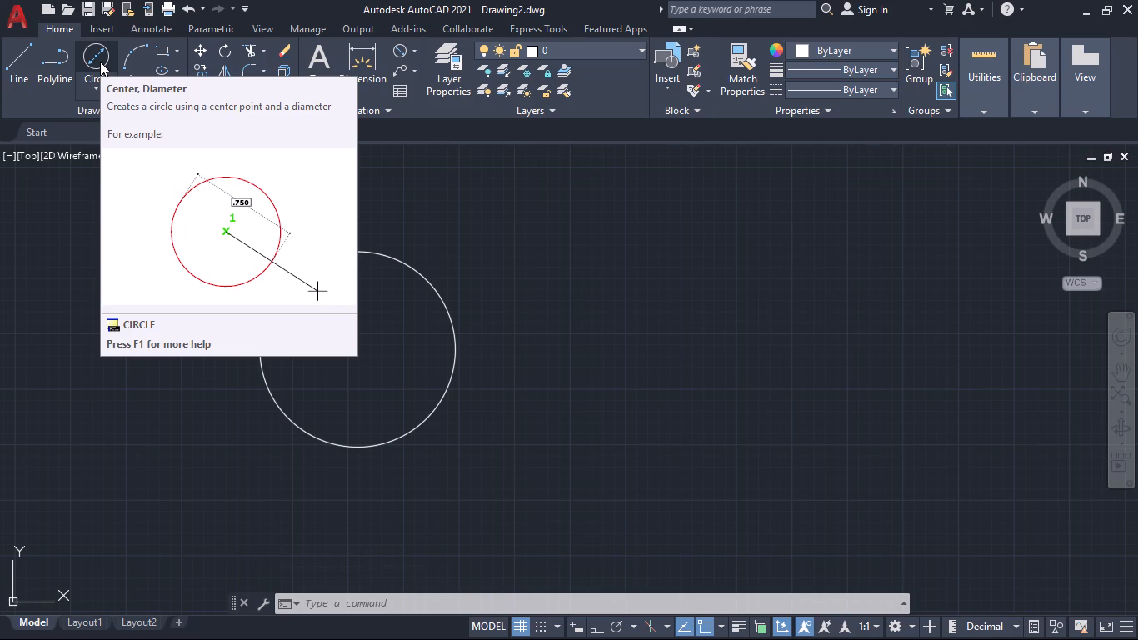
Draw a circle of diameter 26 concentric with the existing circle.
left_click(100, 62)
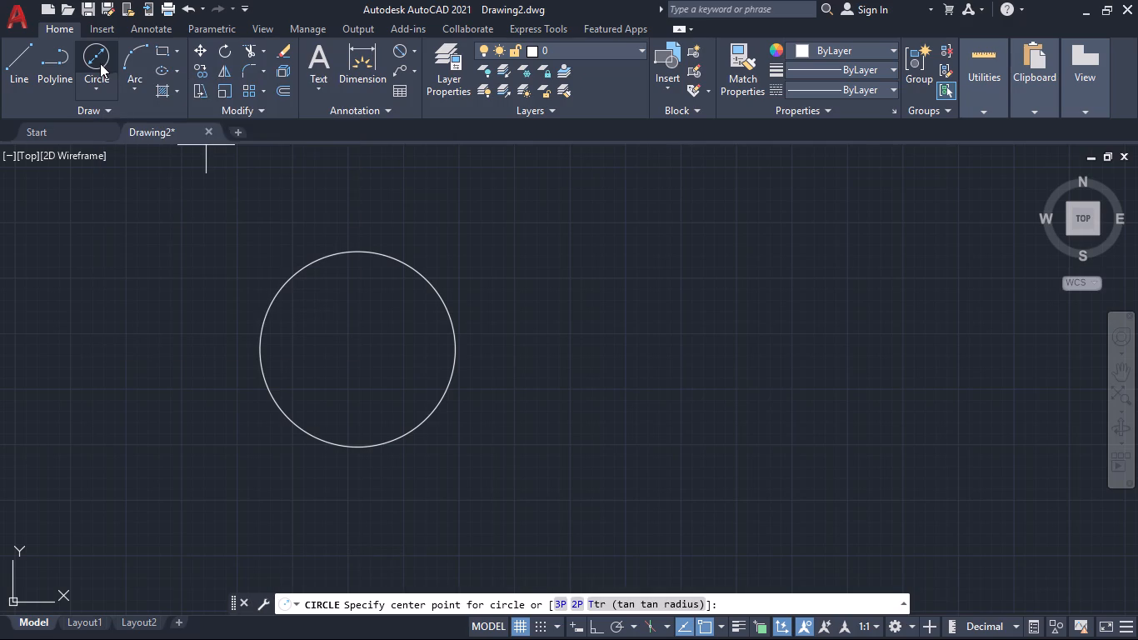
left_click(355, 350)
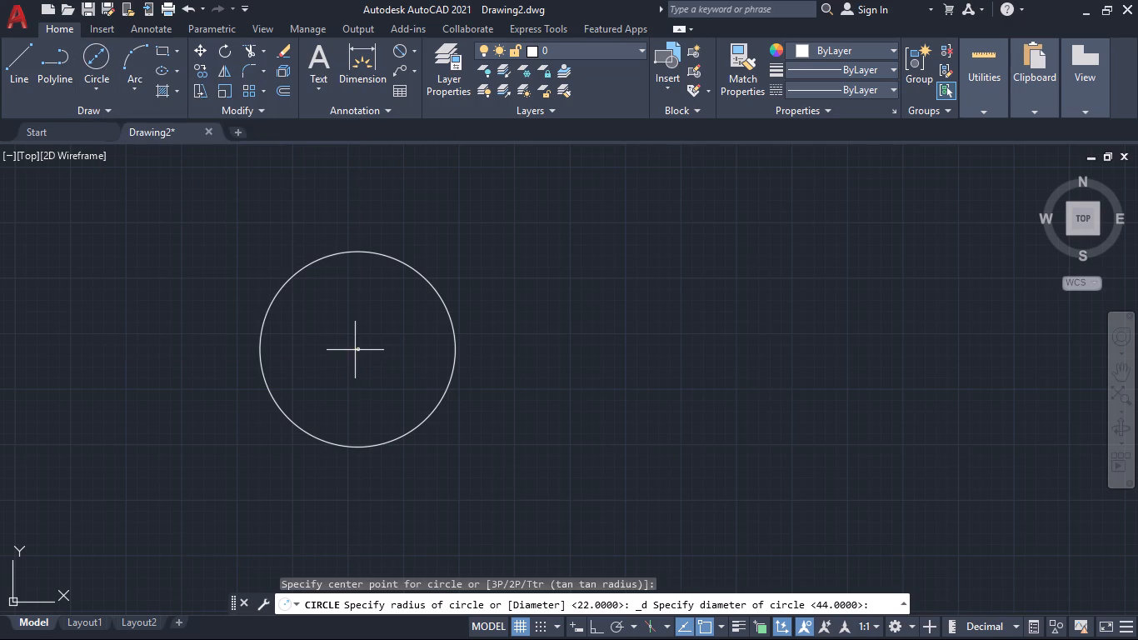
type("26")
key("Return")
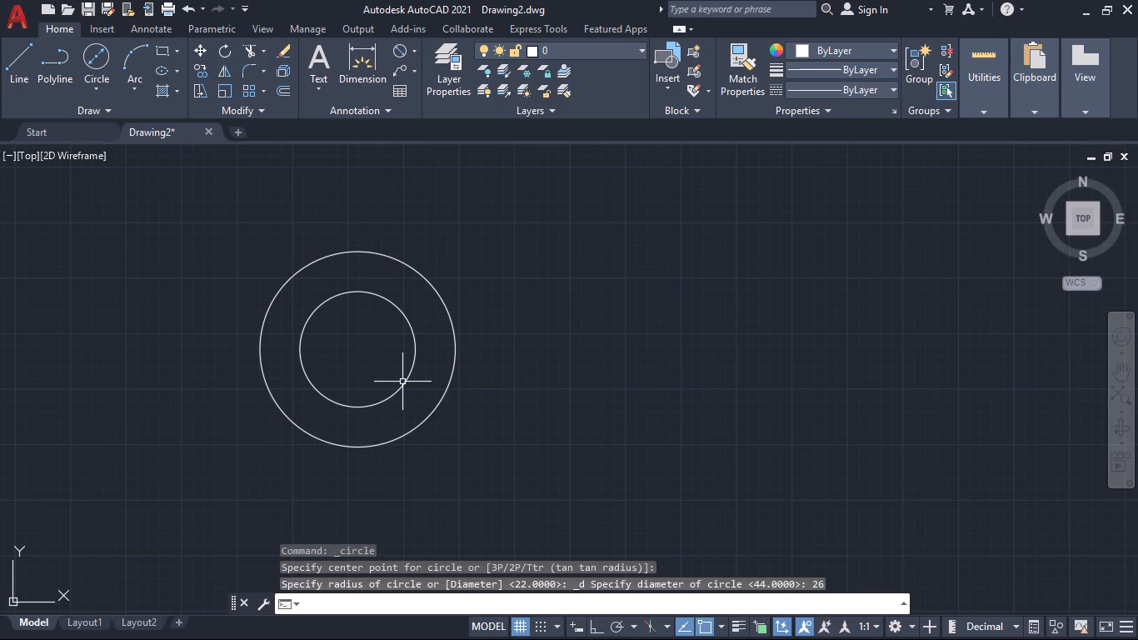
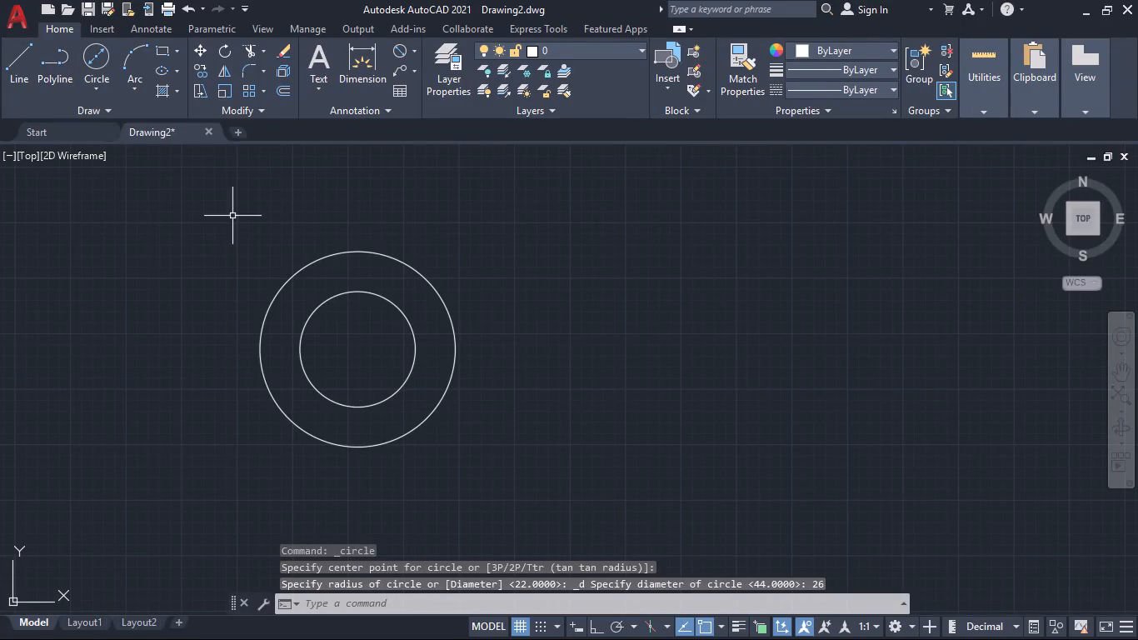
Draw a vertical and a horizontal construction line through the common centre of the two circles.
type("xl")
key("Return")
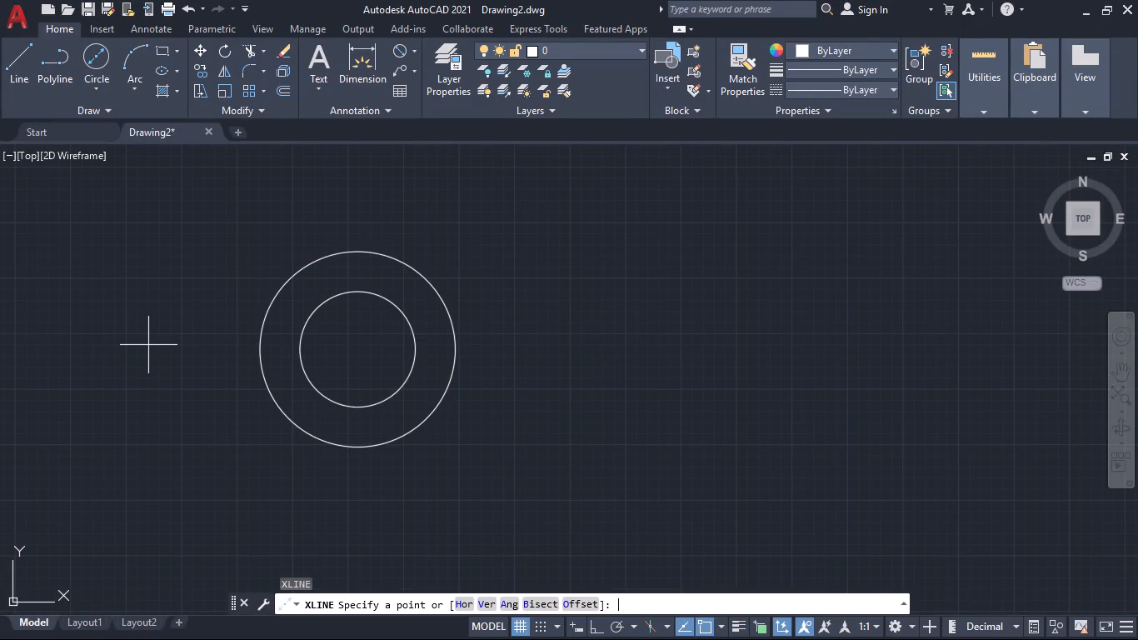
left_click(483, 602)
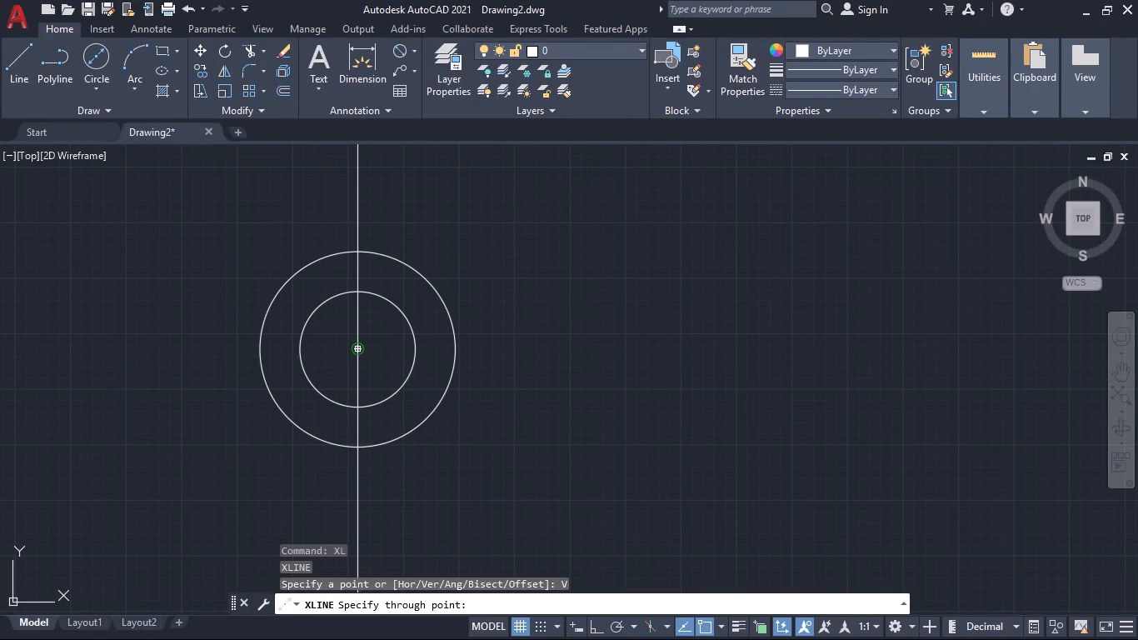
left_click(358, 352)
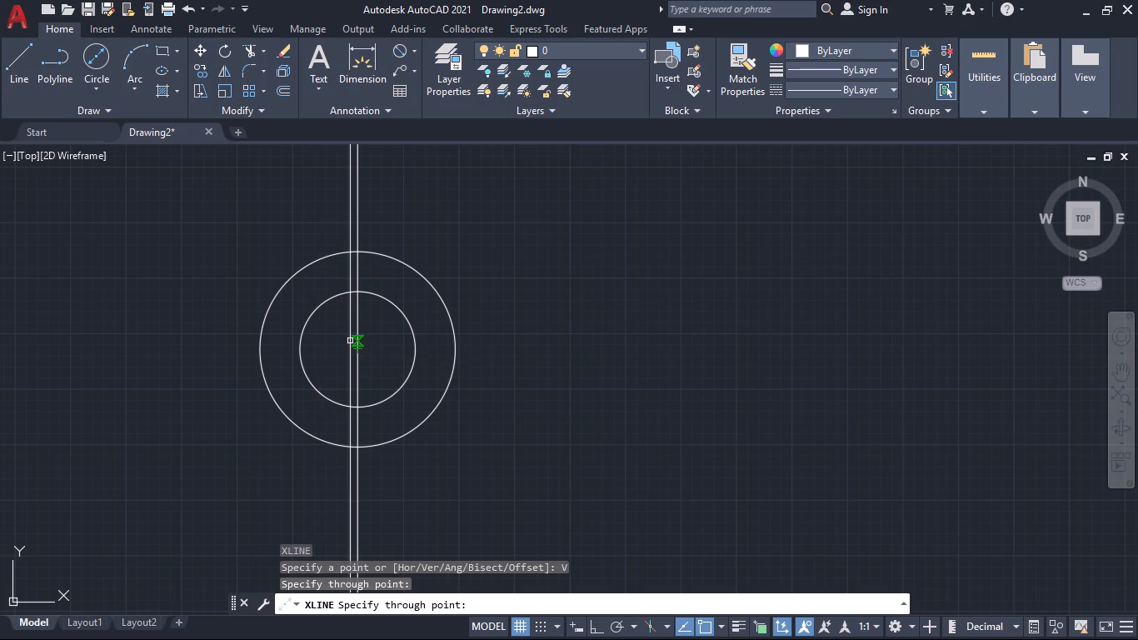
key("space")
key("space")
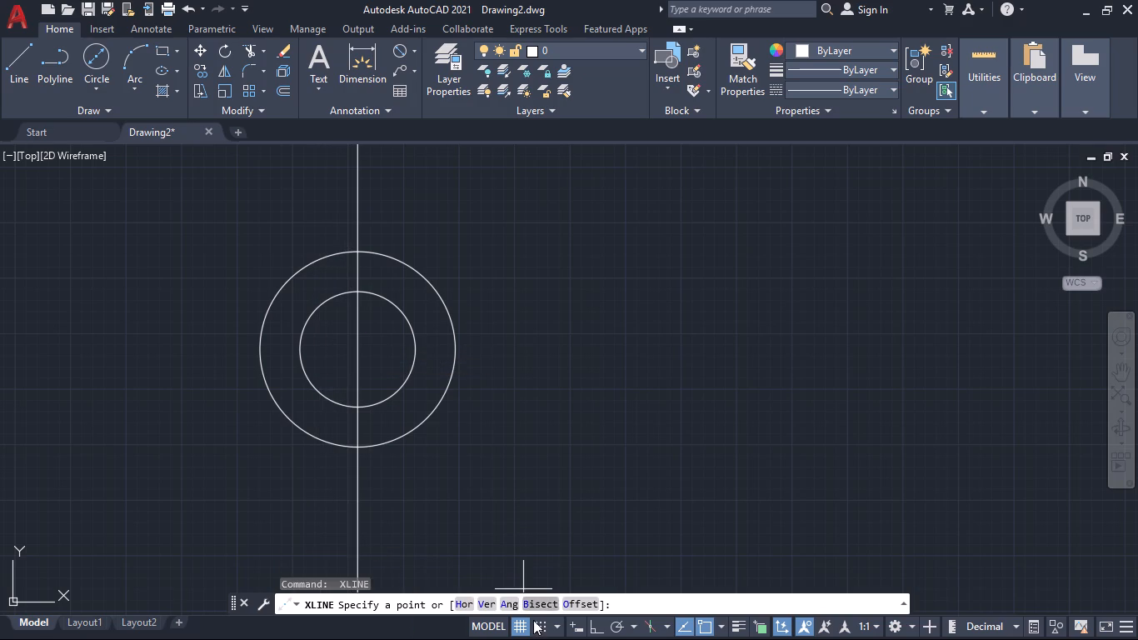
left_click(457, 602)
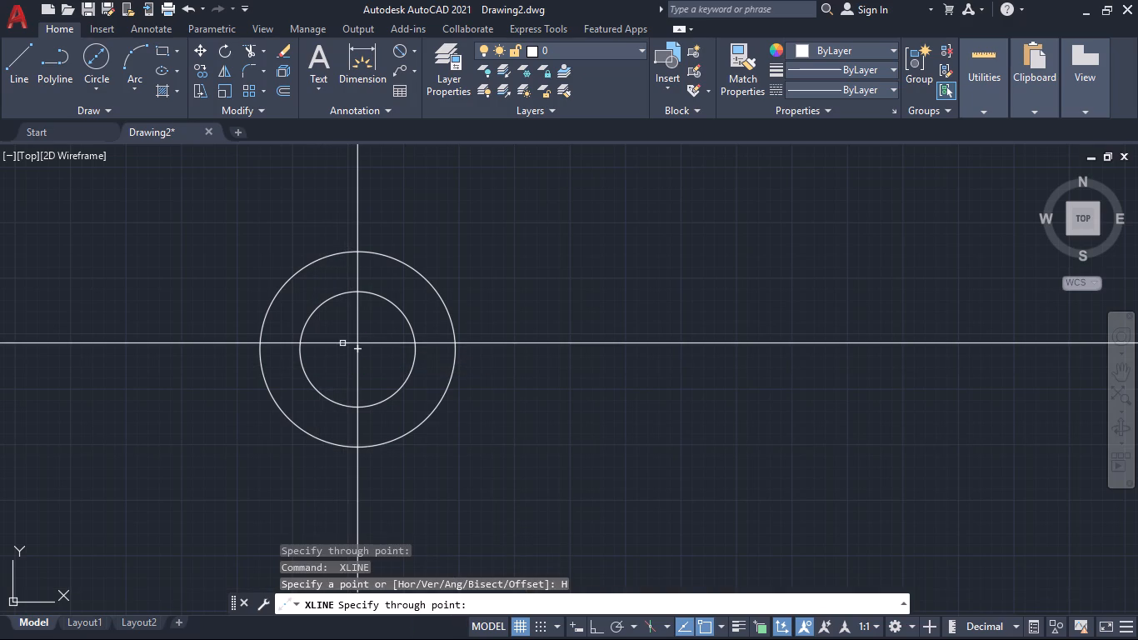
left_click(358, 352)
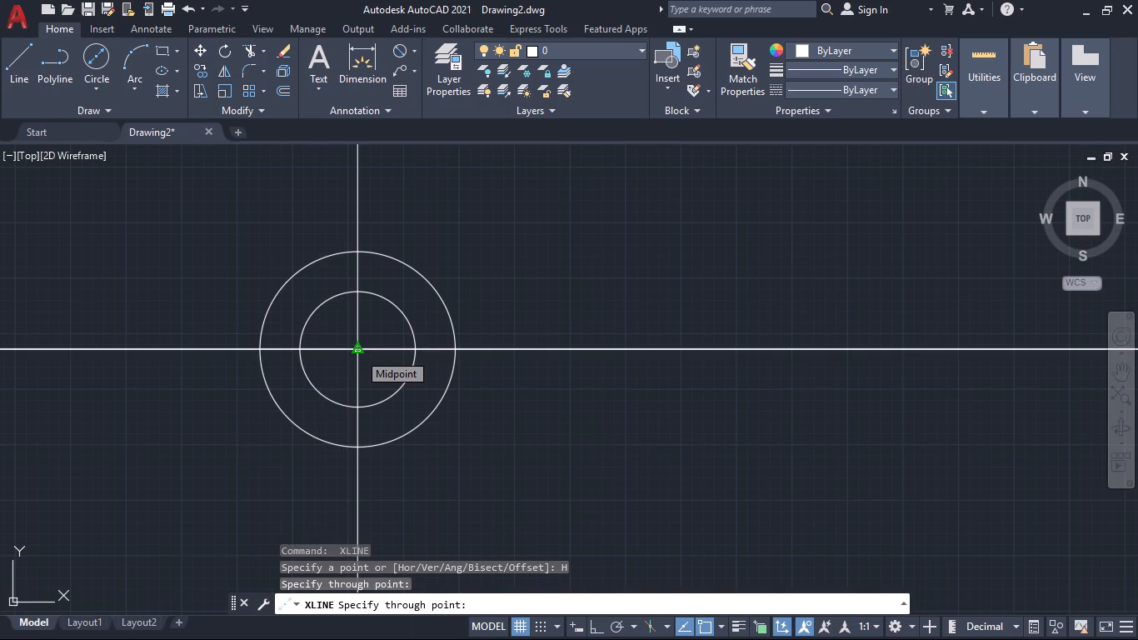
key("Escape")
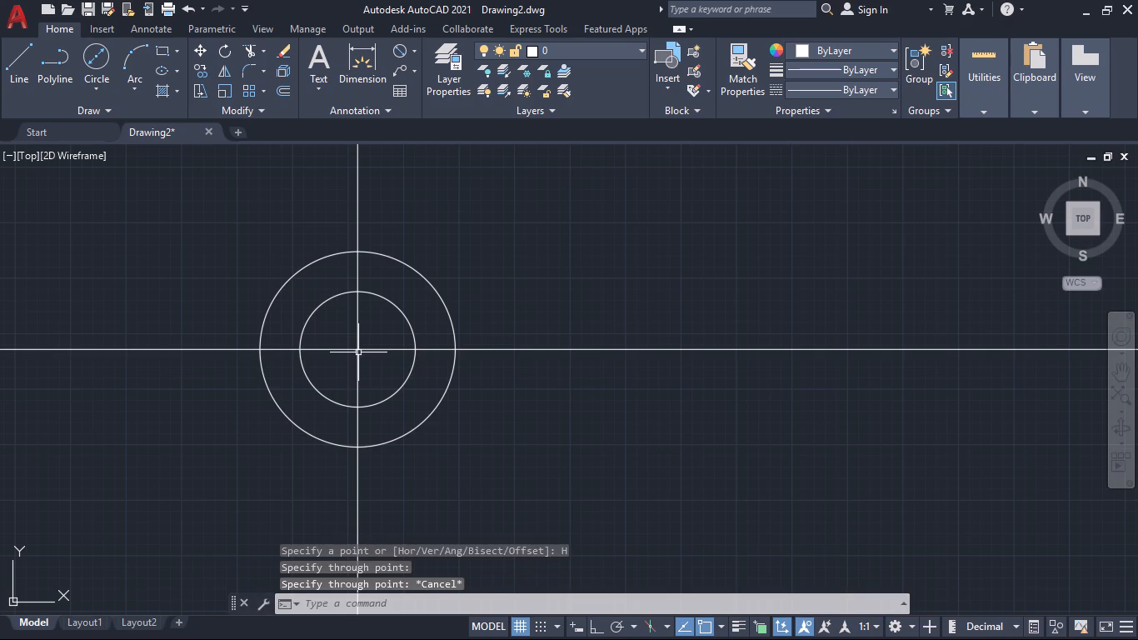
Offset the vertical construction line 10 units to the left of the circles' centre.
key("o")
key("Return")
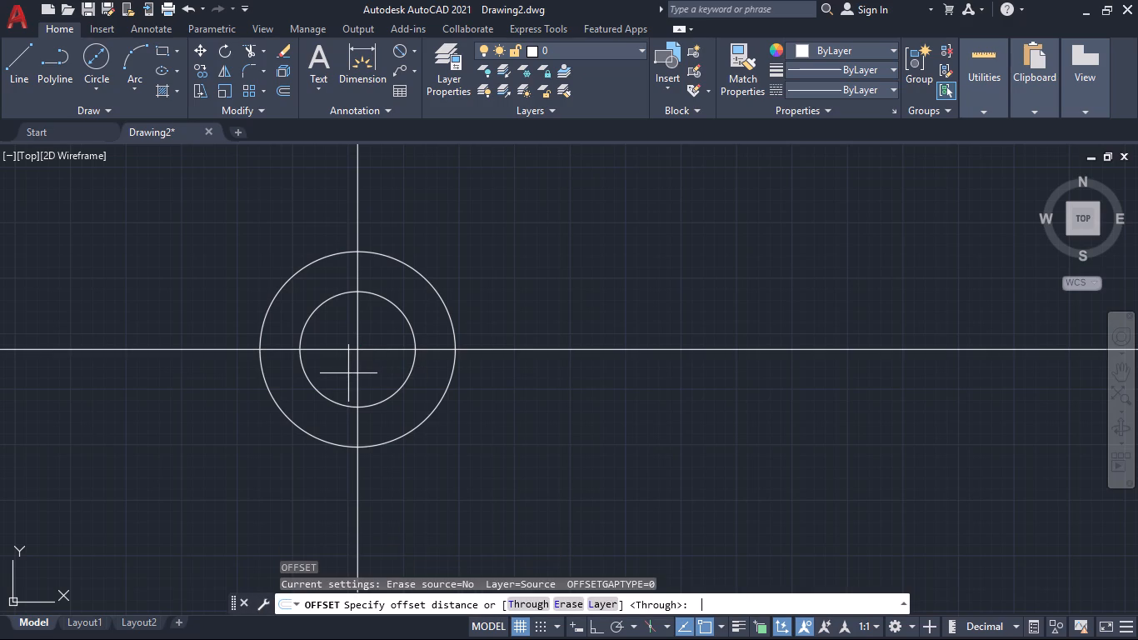
type("10")
key("Return")
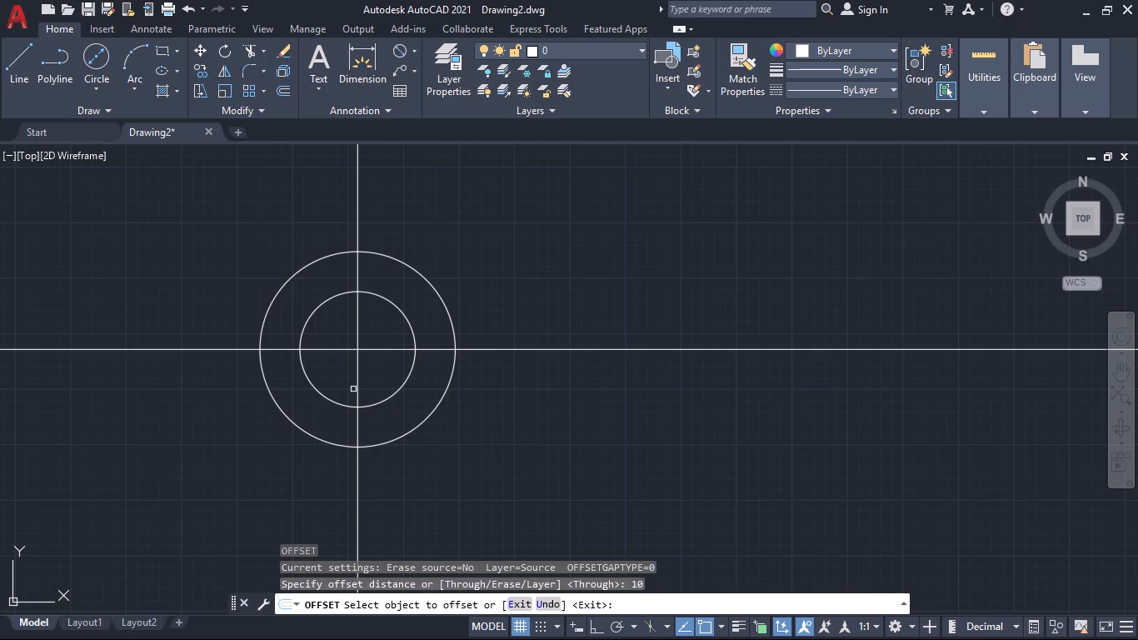
left_click(358, 388)
left_click(317, 388)
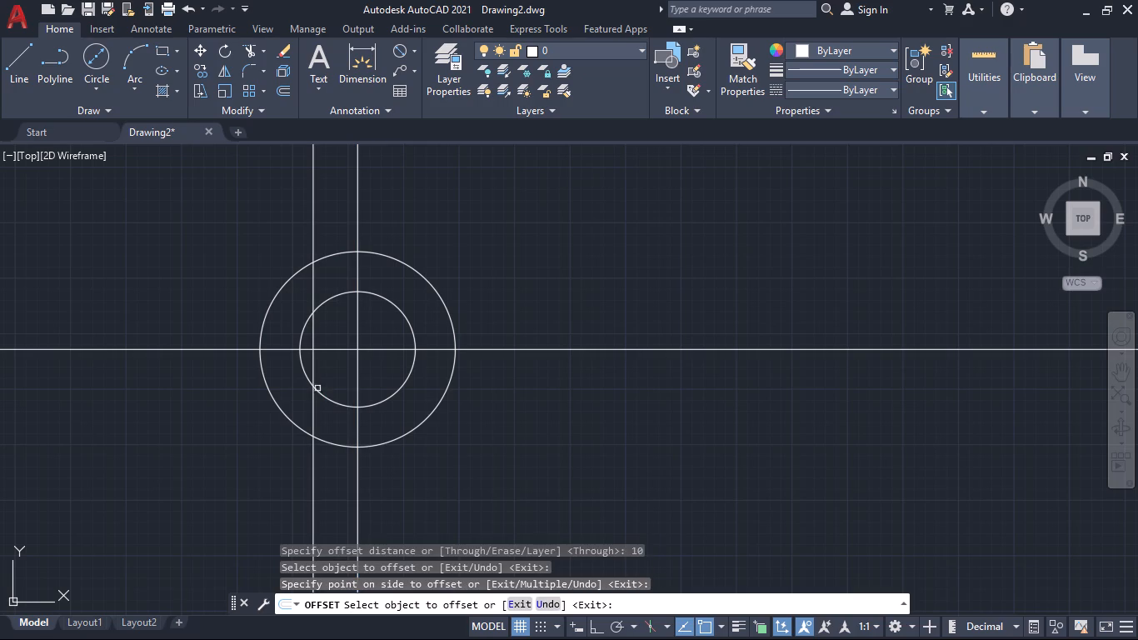
key("Escape")
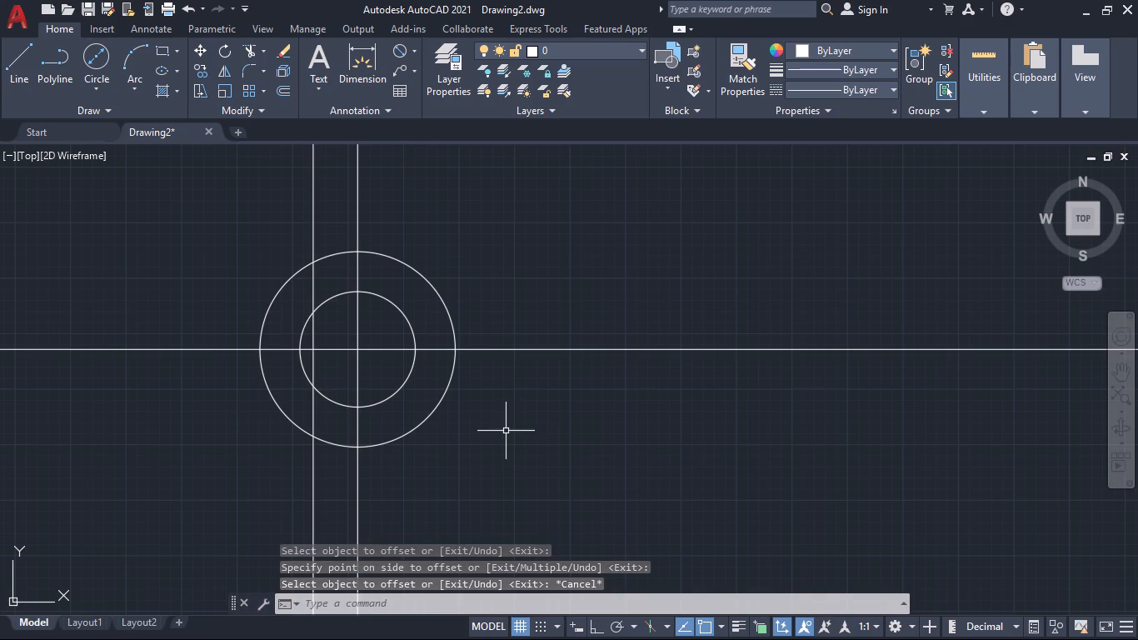
Draw a circle of radius 44 centred where the offset vertical line crosses the horizontal construction line.
left_click(95, 54)
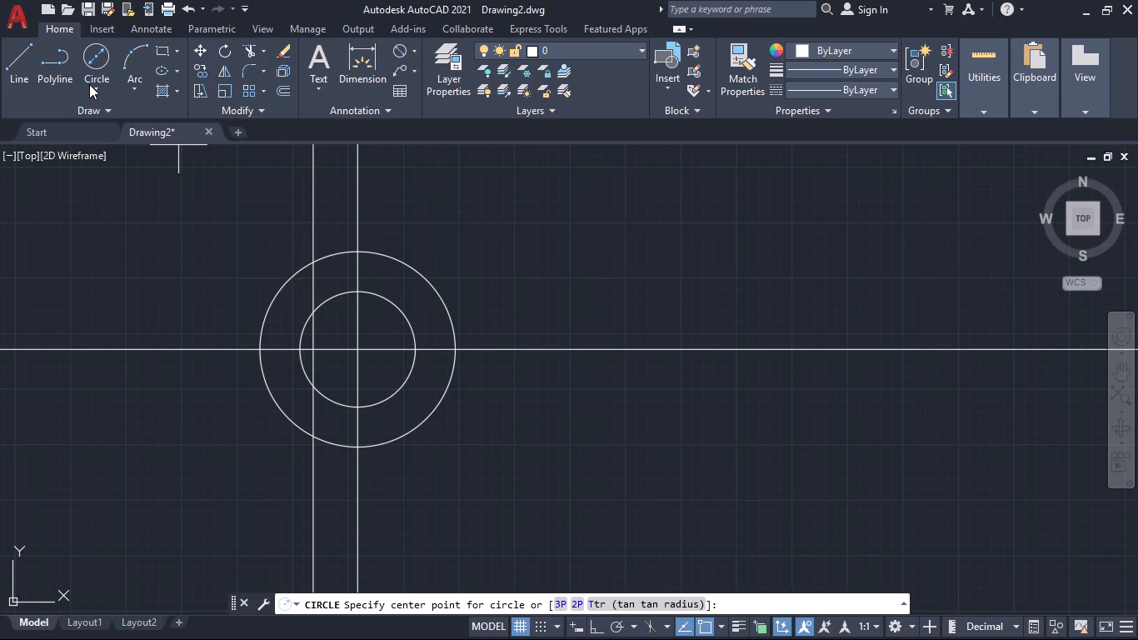
left_click(89, 84)
left_click(101, 111)
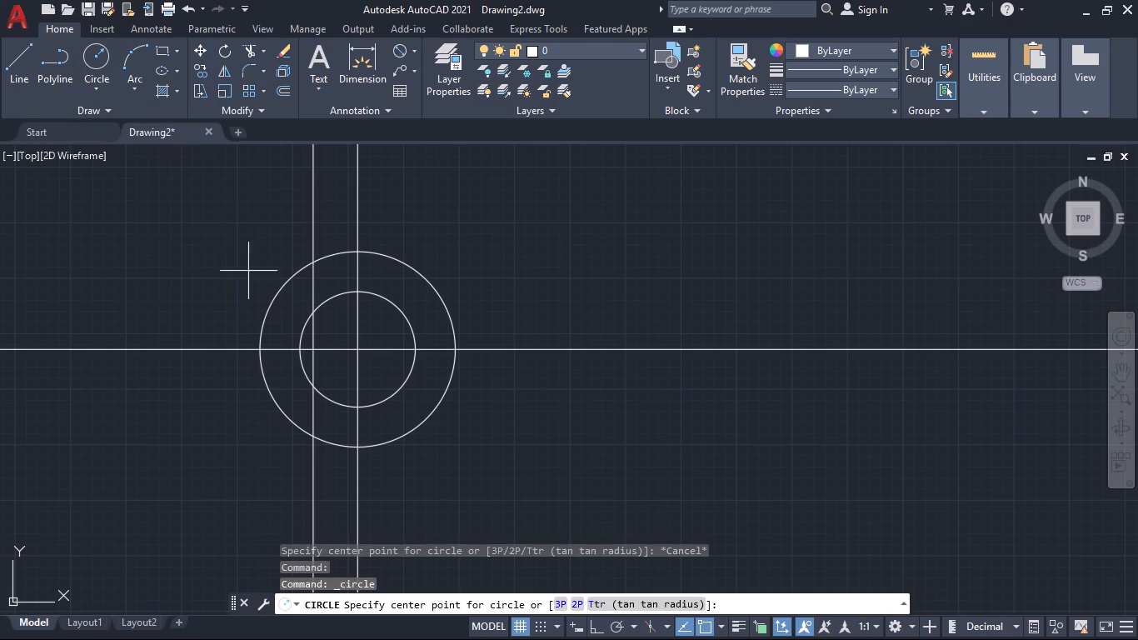
left_click(312, 351)
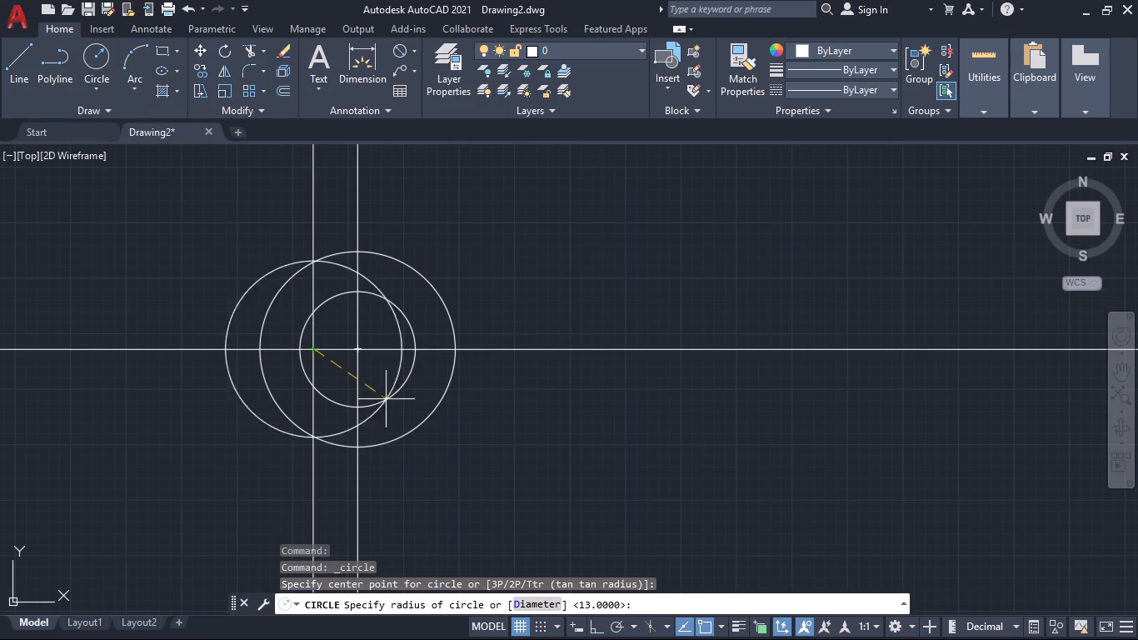
type("44")
key("Return")
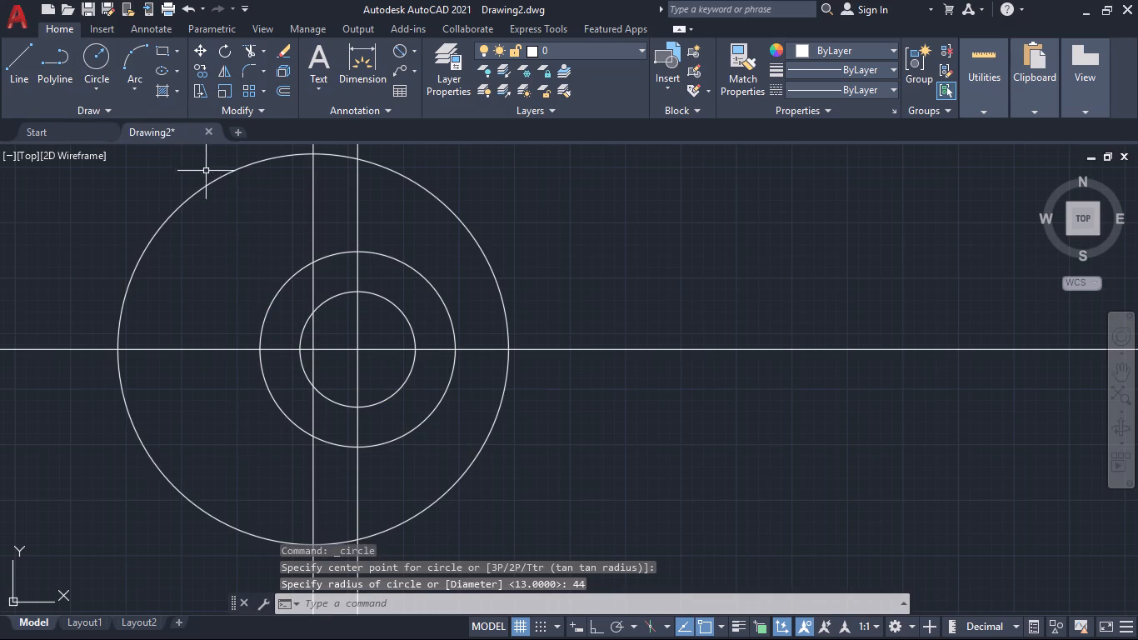
Draw a circle of radius 47 concentric with the radius 44 circle.
left_click(93, 54)
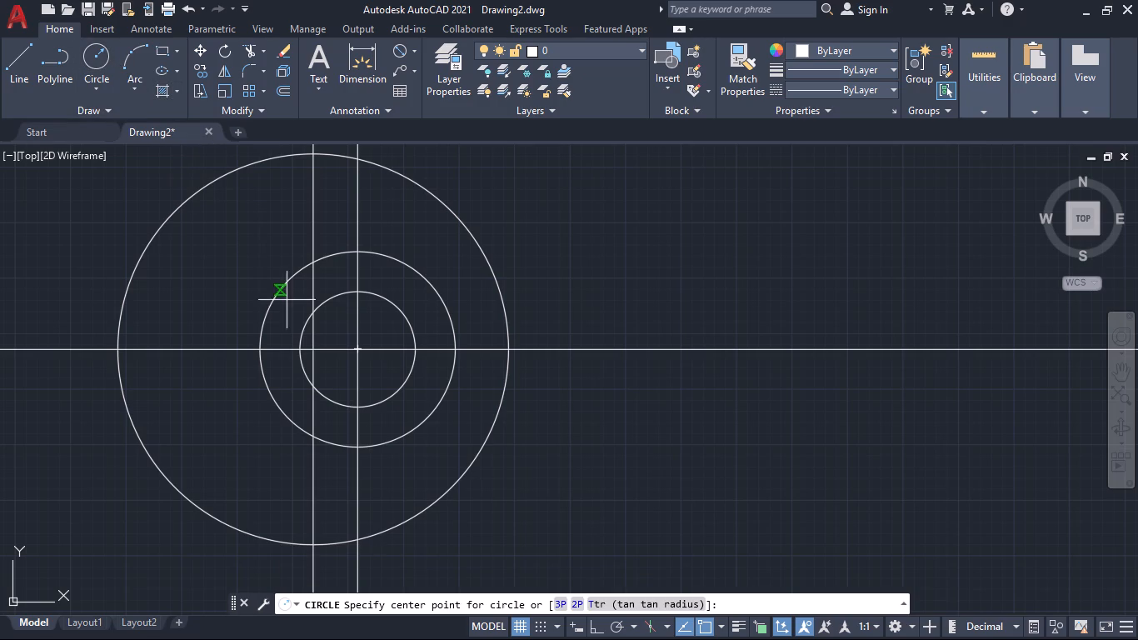
left_click(315, 352)
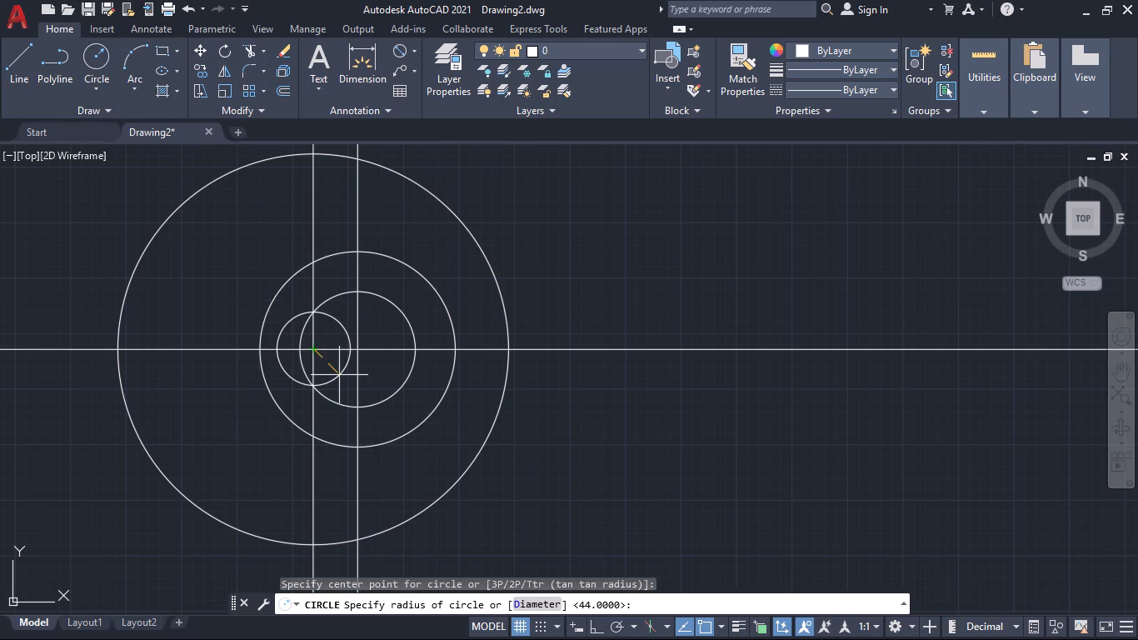
type("47")
key("Return")
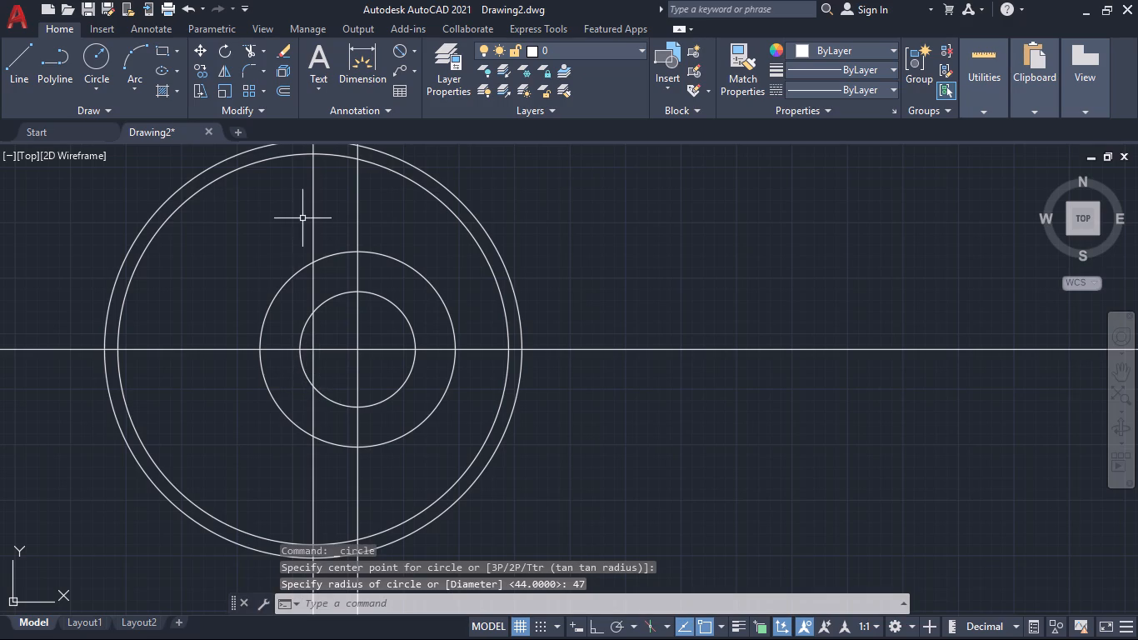
Offset the vertical line through the large circles' centre 9 units to the left.
key("o")
key("Return")
key("9")
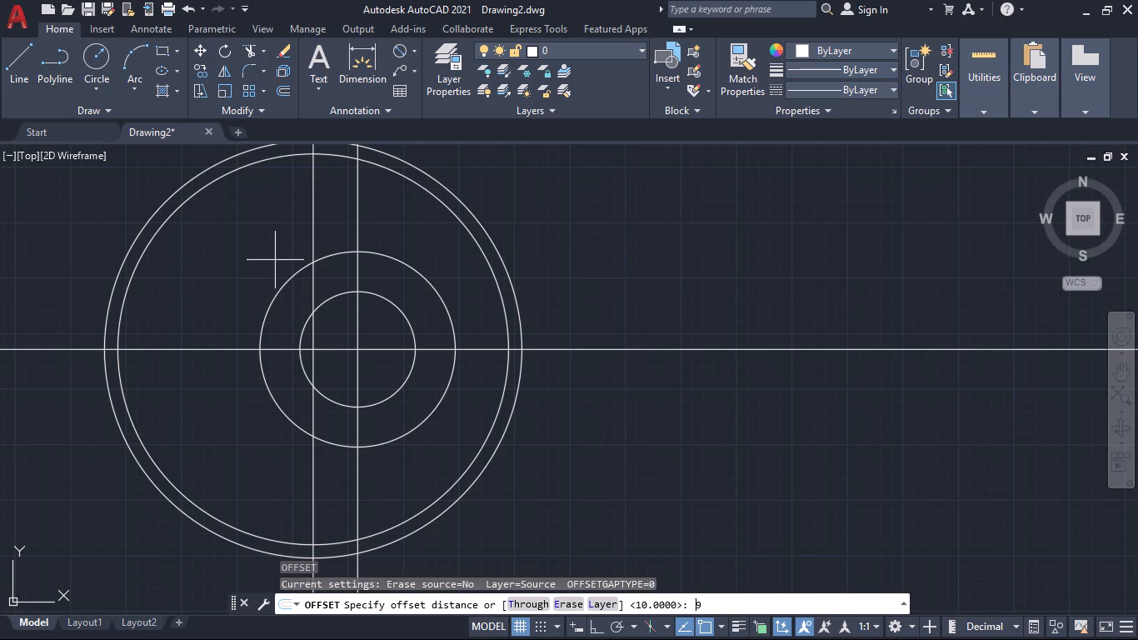
key("Return")
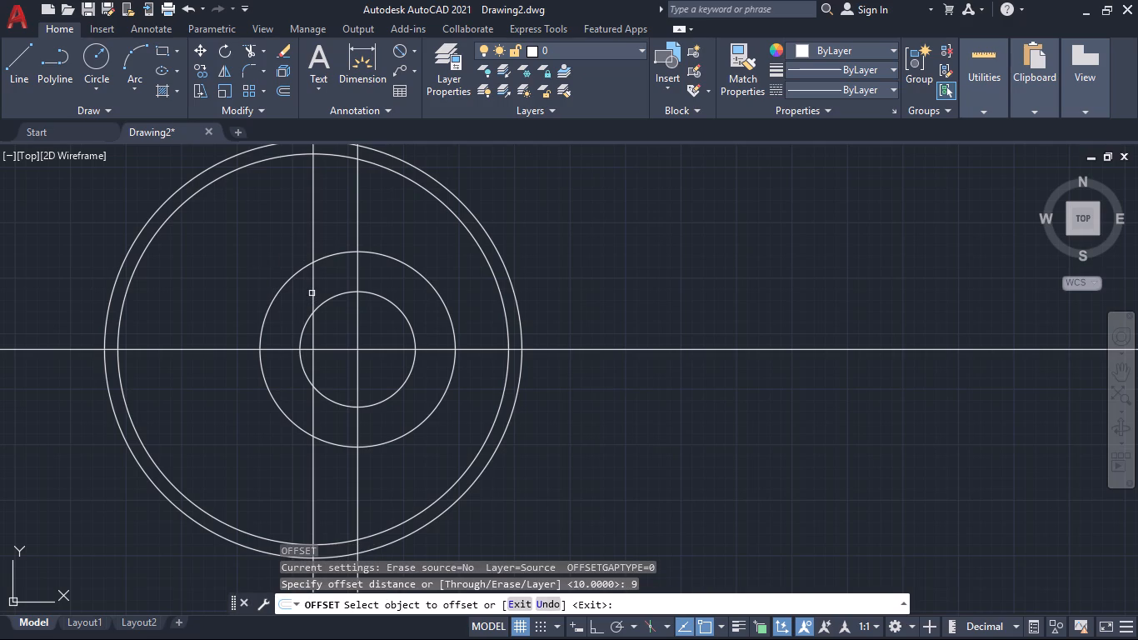
left_click(312, 293)
left_click(274, 300)
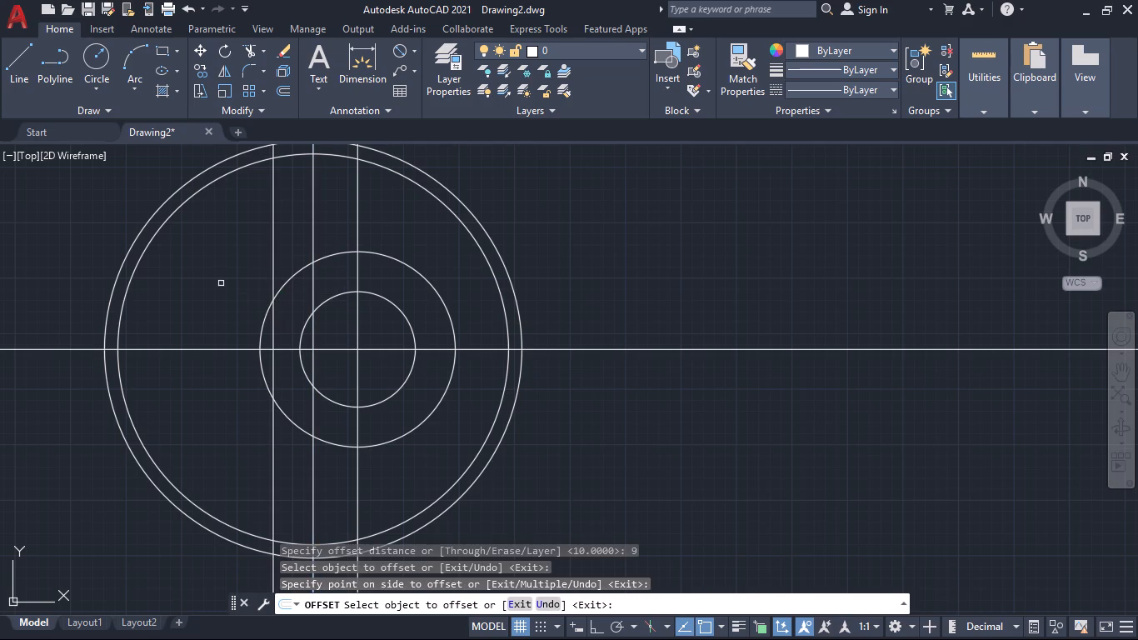
Draw a circle of radius 35 centred where the leftmost vertical line crosses the horizontal construction line.
left_click(87, 50)
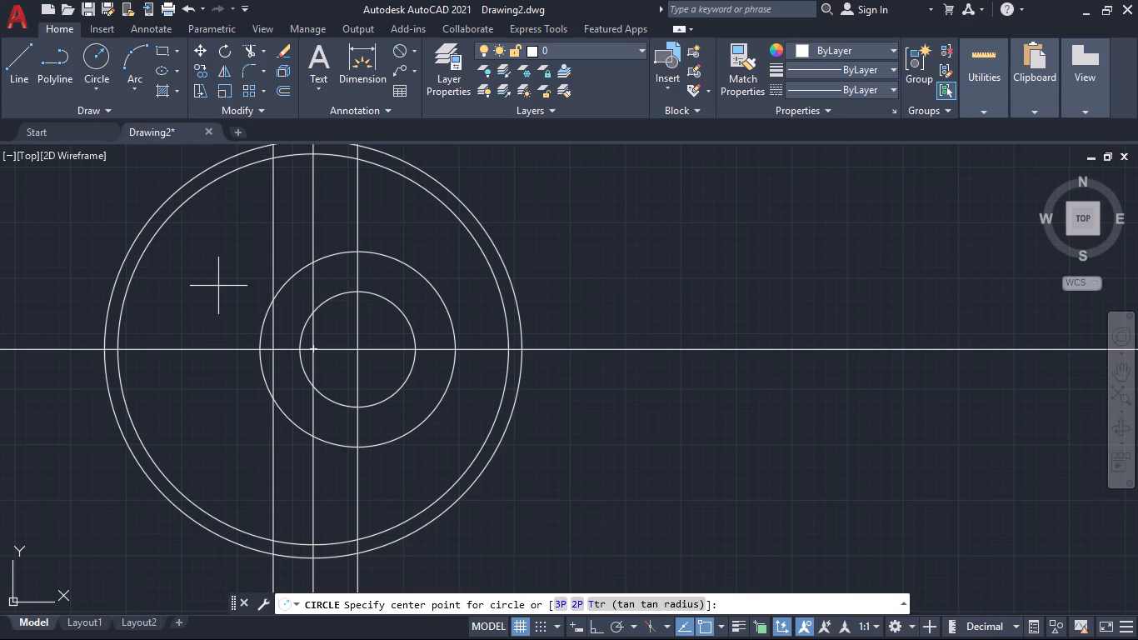
left_click(272, 352)
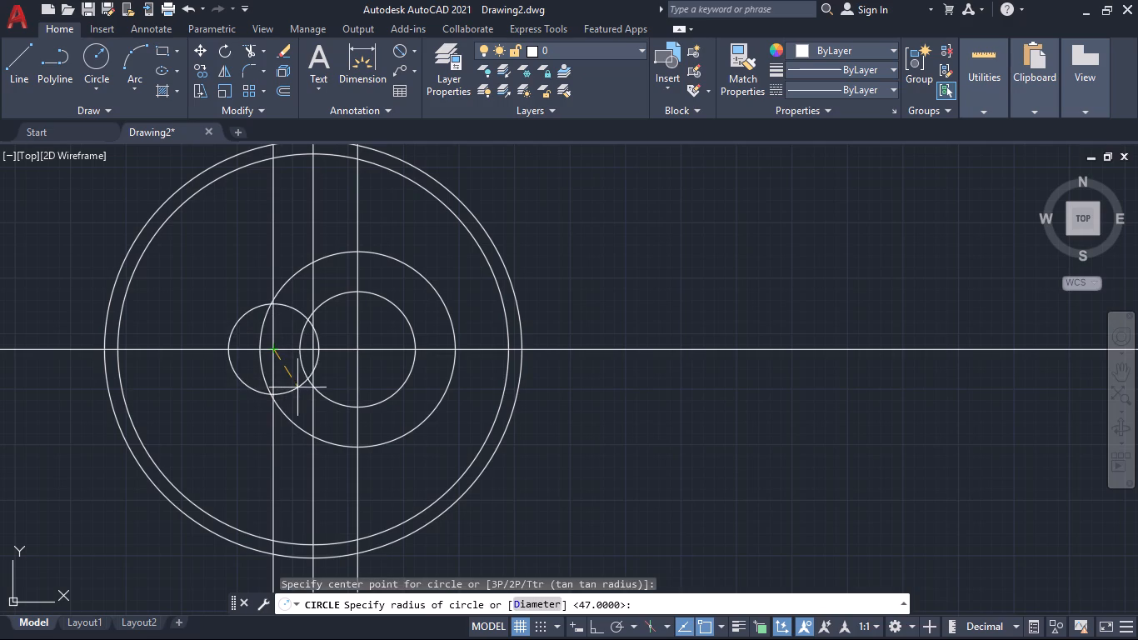
type("35")
key("Return")
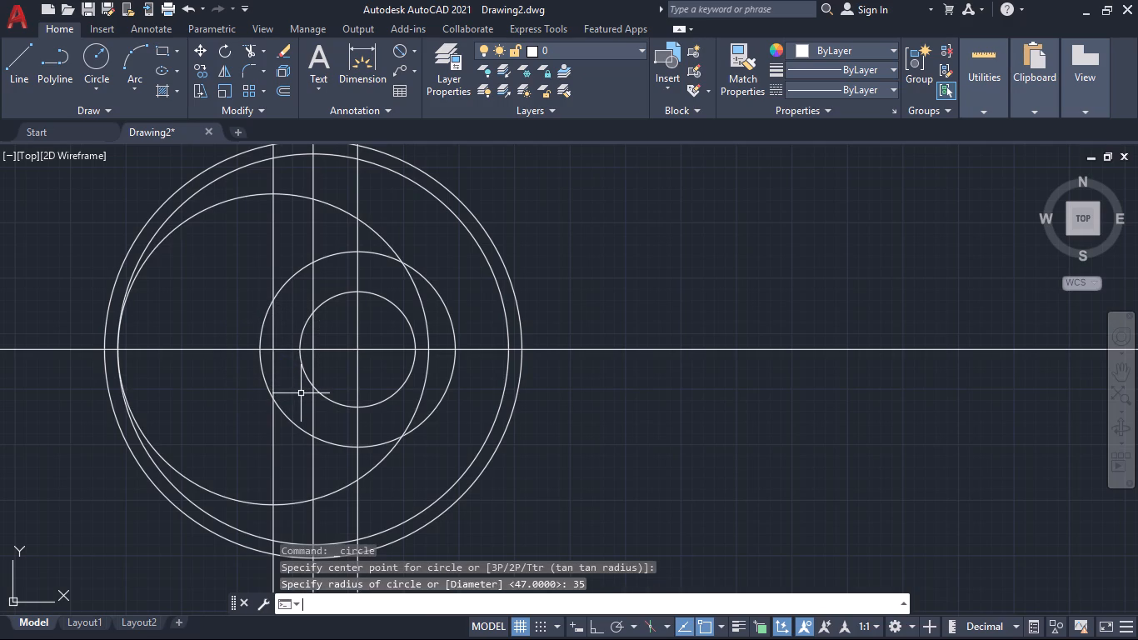
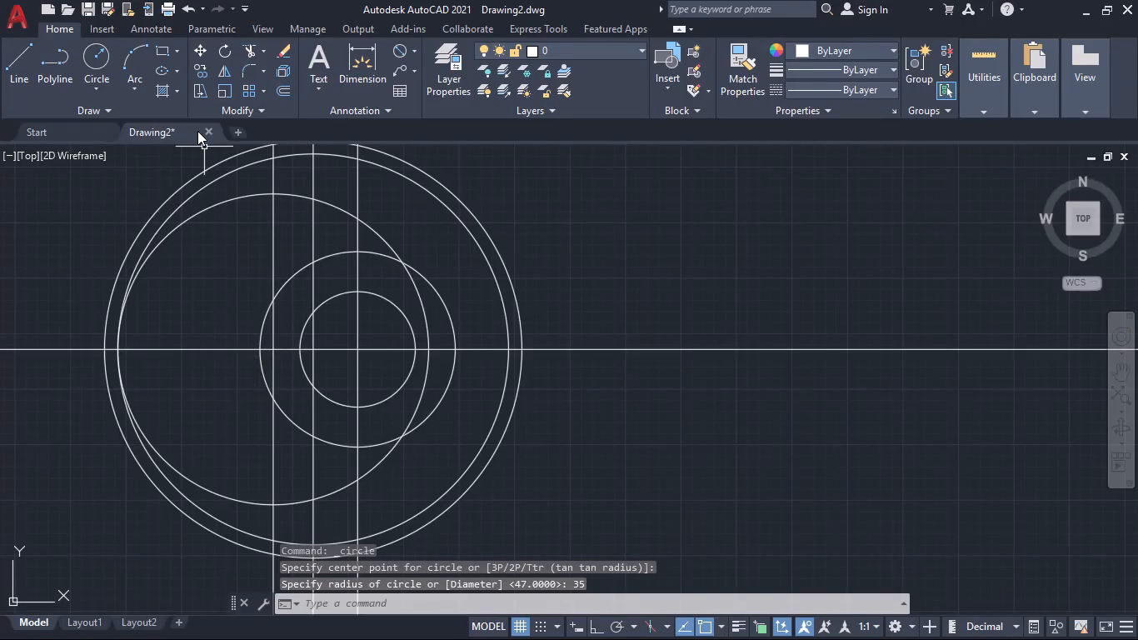
With Ortho on, draw a 52-unit line rightward from the small concentric circles' centre, ending in a short upward tick.
left_click(17, 57)
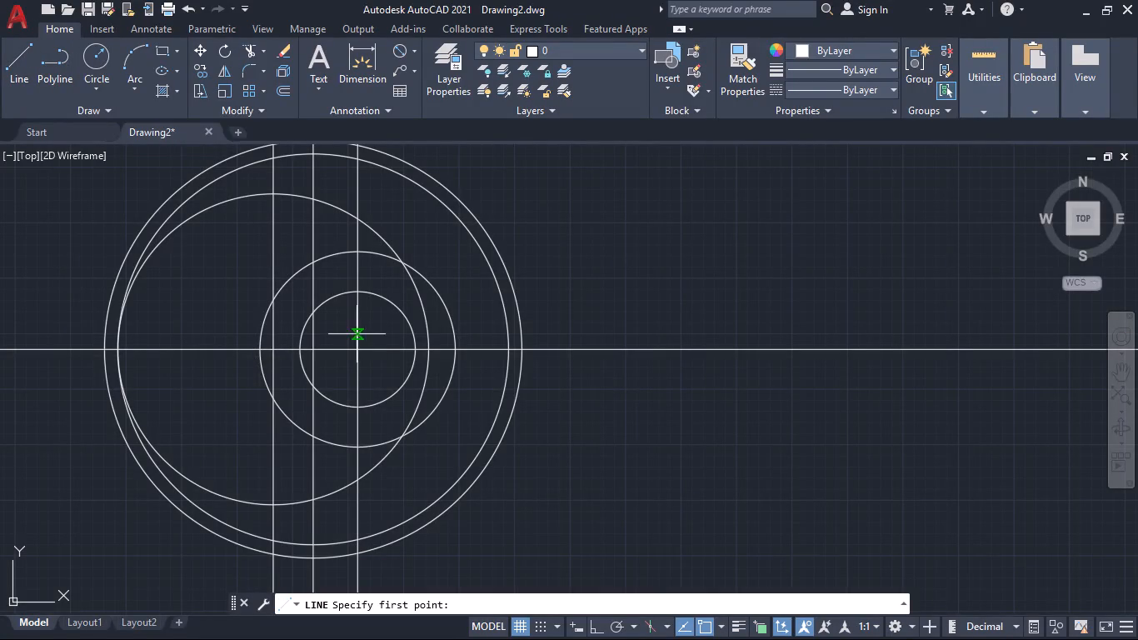
left_click(358, 352)
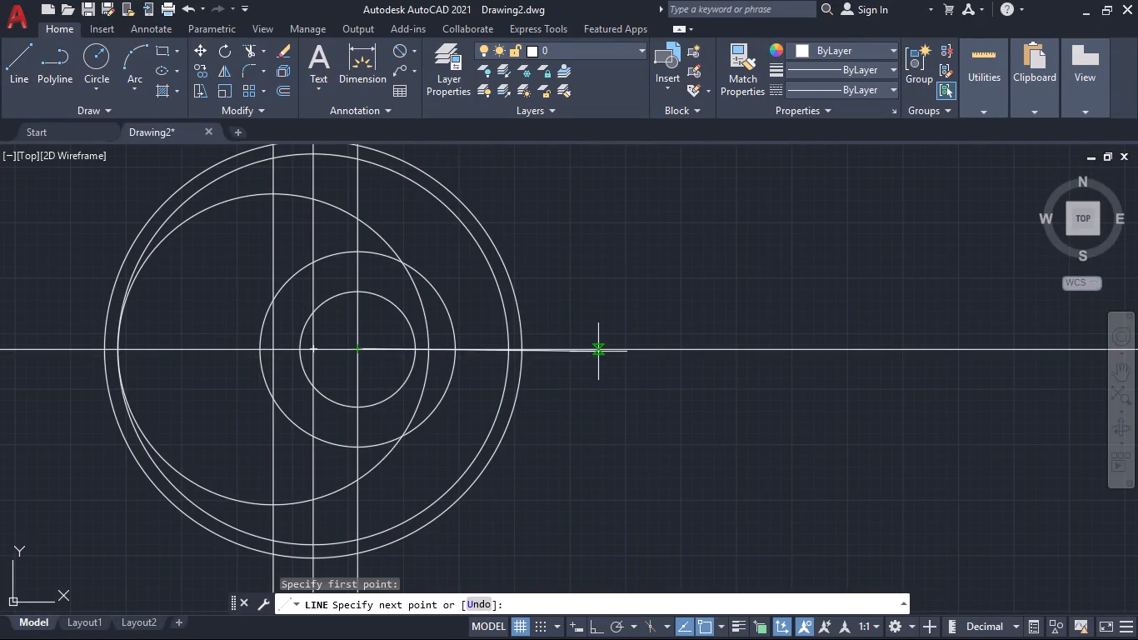
left_click(594, 627)
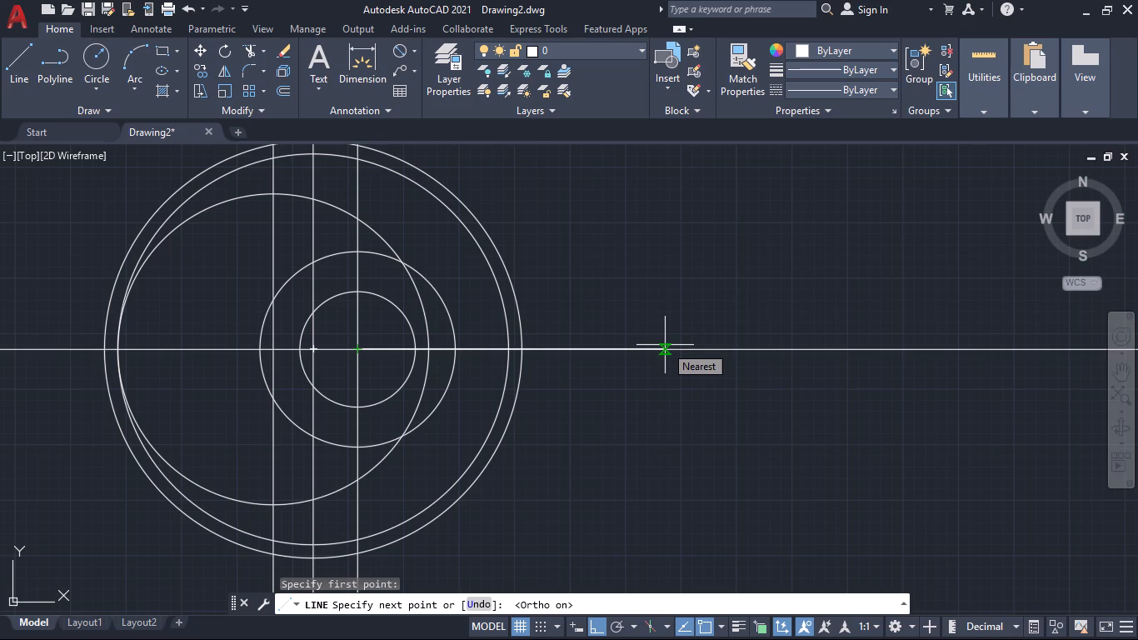
type("52")
key("Return")
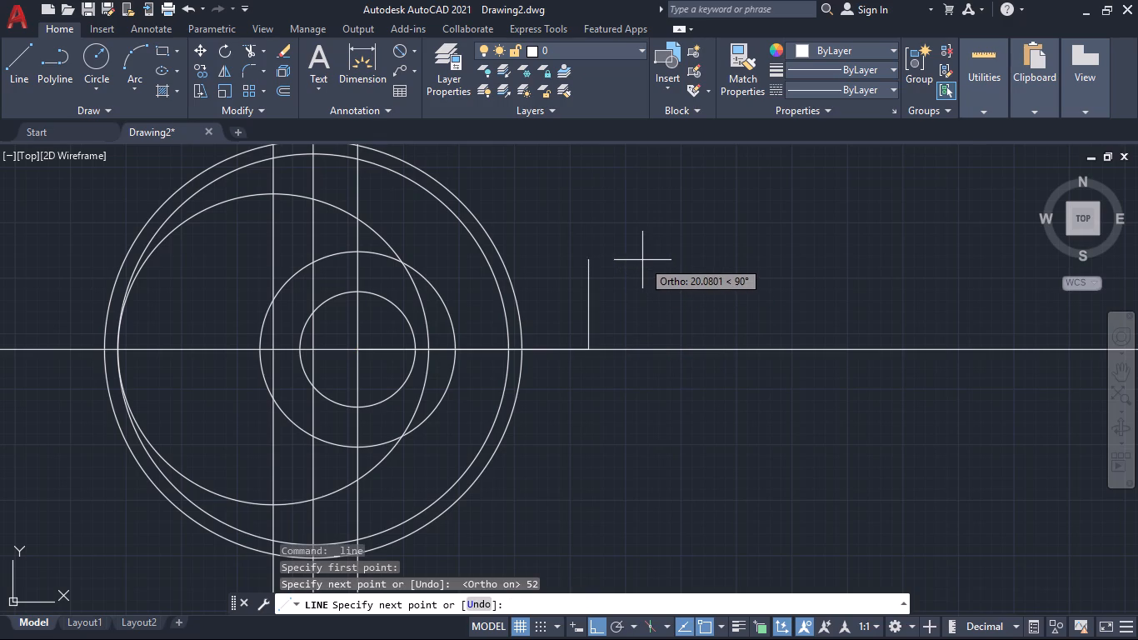
left_click(596, 340)
key("space")
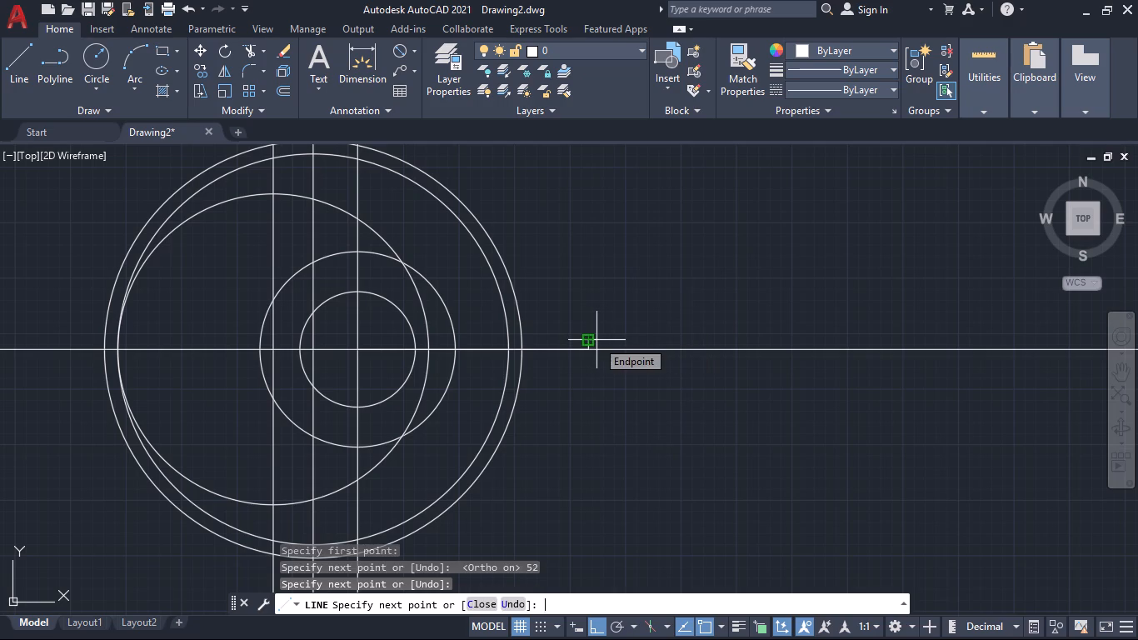
Draw a 43.95-unit line rightward from the same centre along the horizontal construction line, ending in a short upward tick.
key("space")
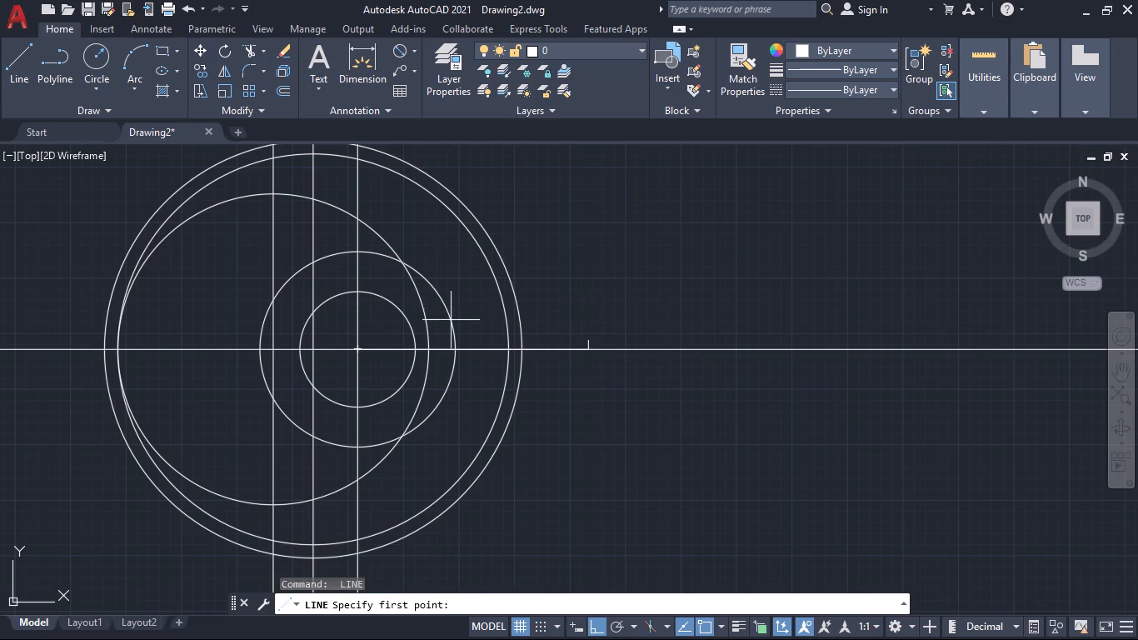
left_click(360, 349)
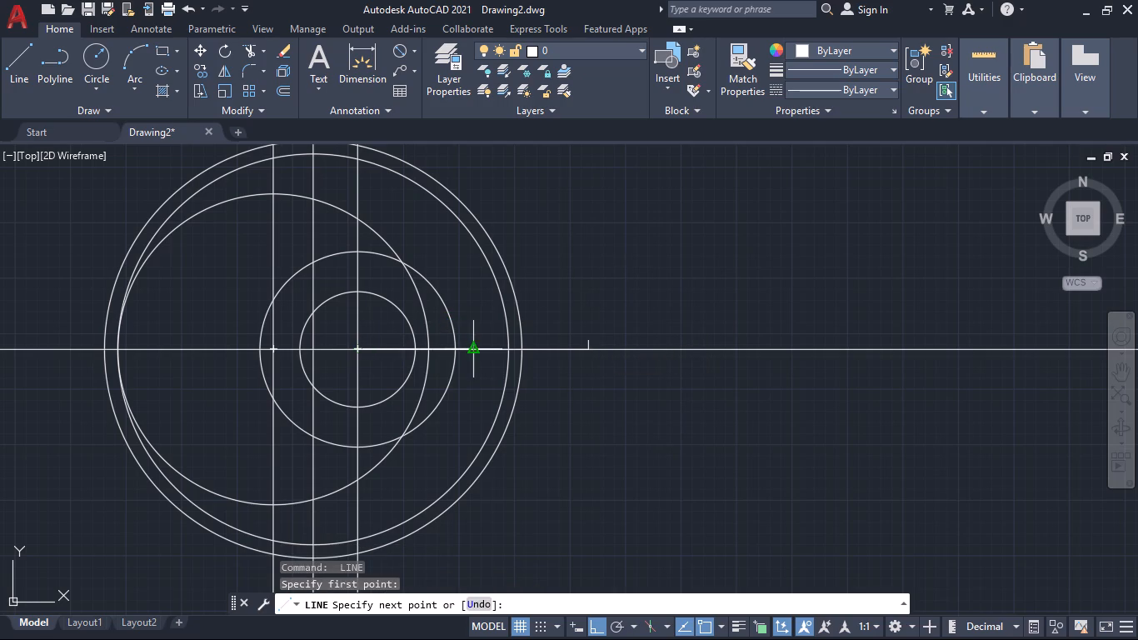
type("43.")
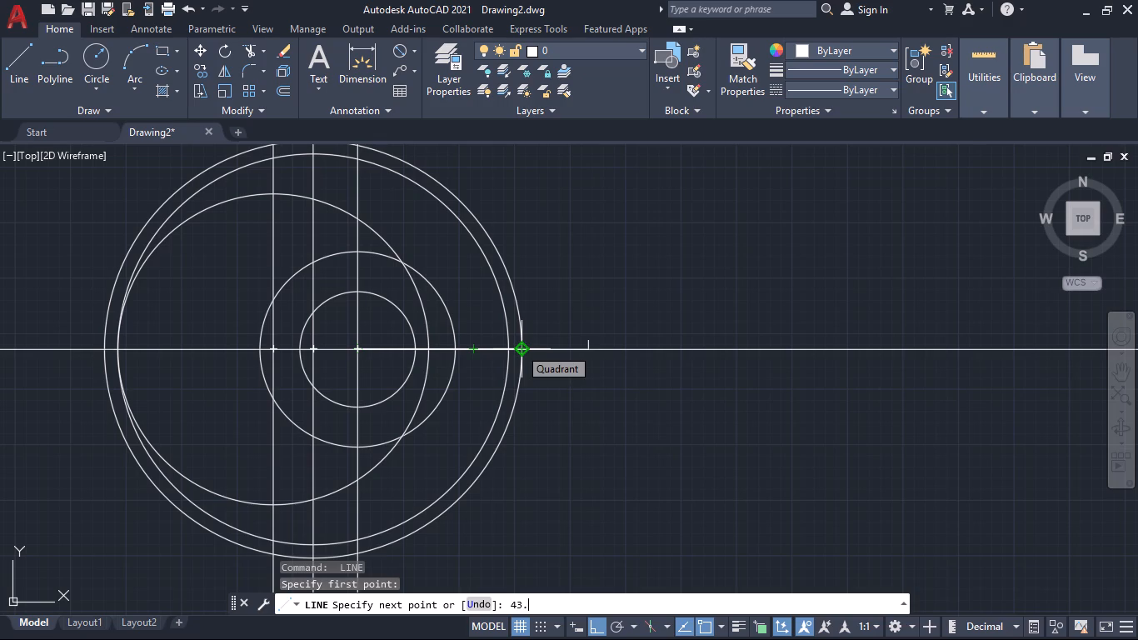
type("95")
key("Return")
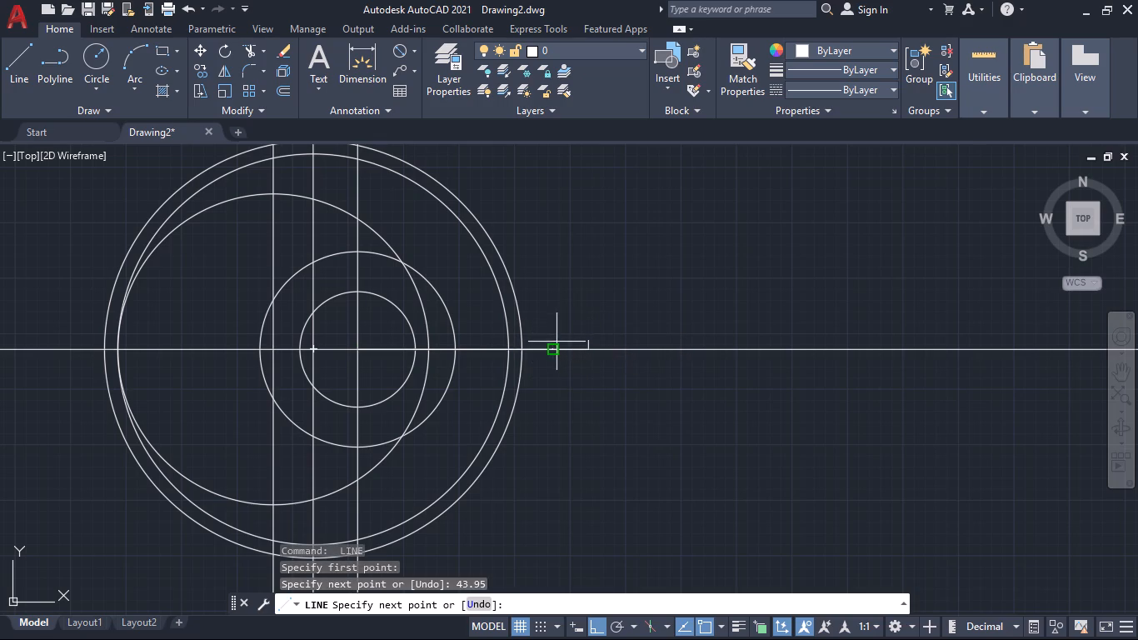
left_click(555, 332)
key("space")
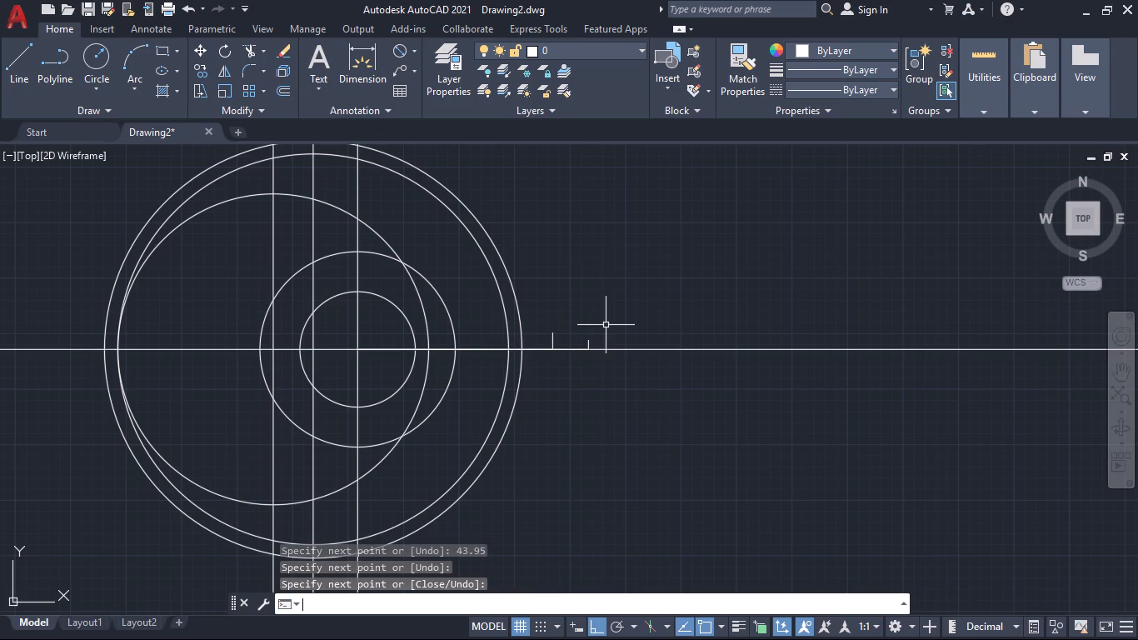
Draw a circle of radius 15 centred at the base of the tick on the 52-unit line.
left_click(92, 59)
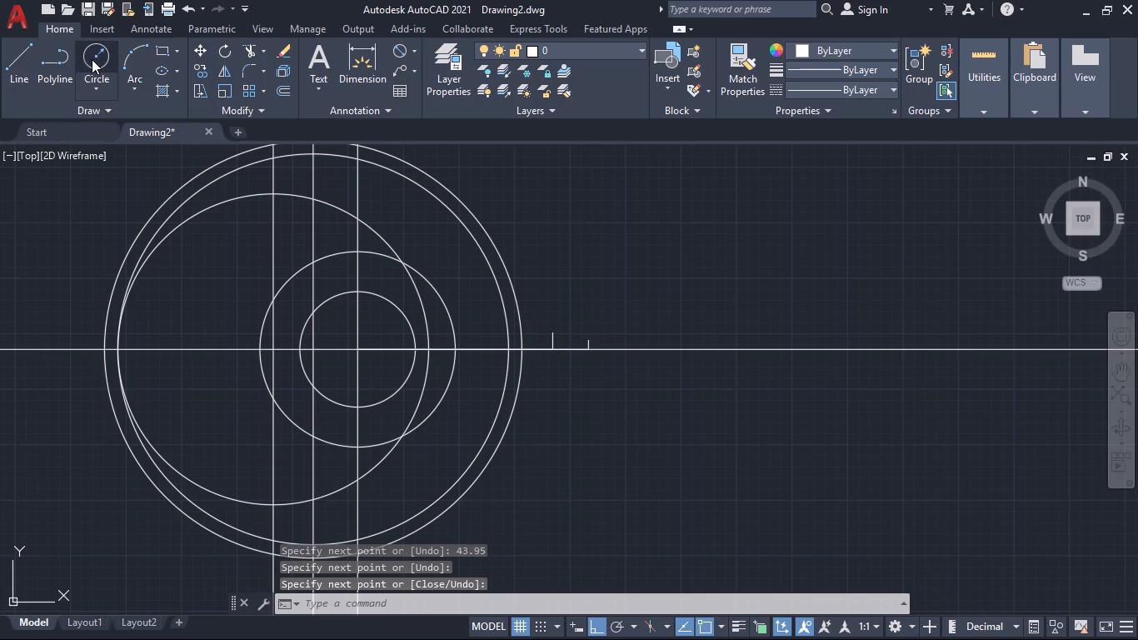
left_click(591, 351)
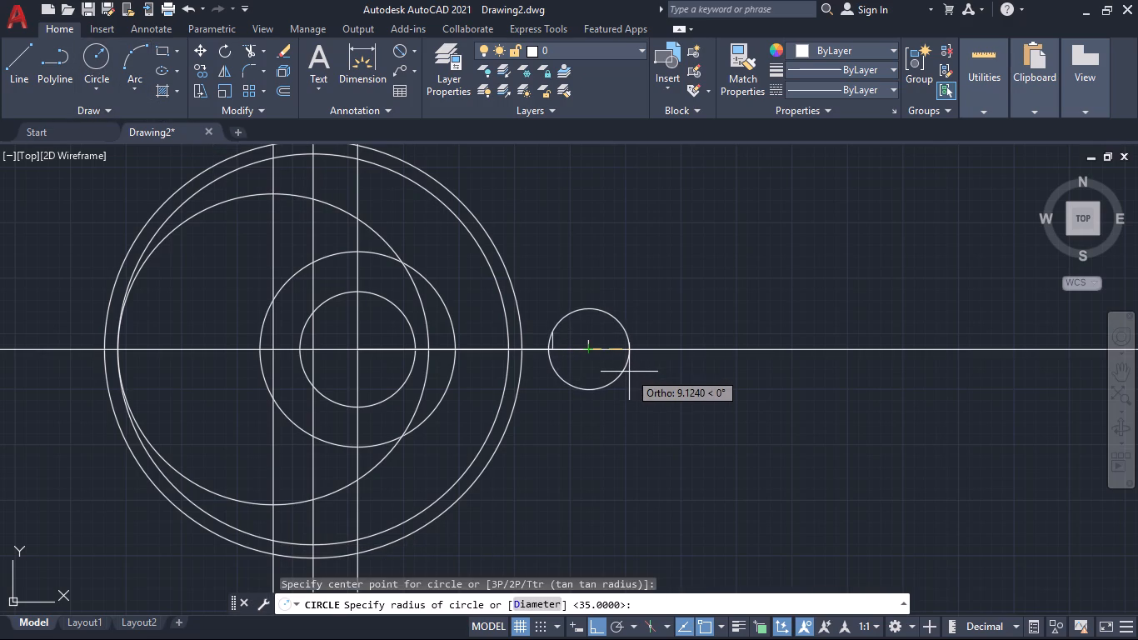
type("15")
key("Return")
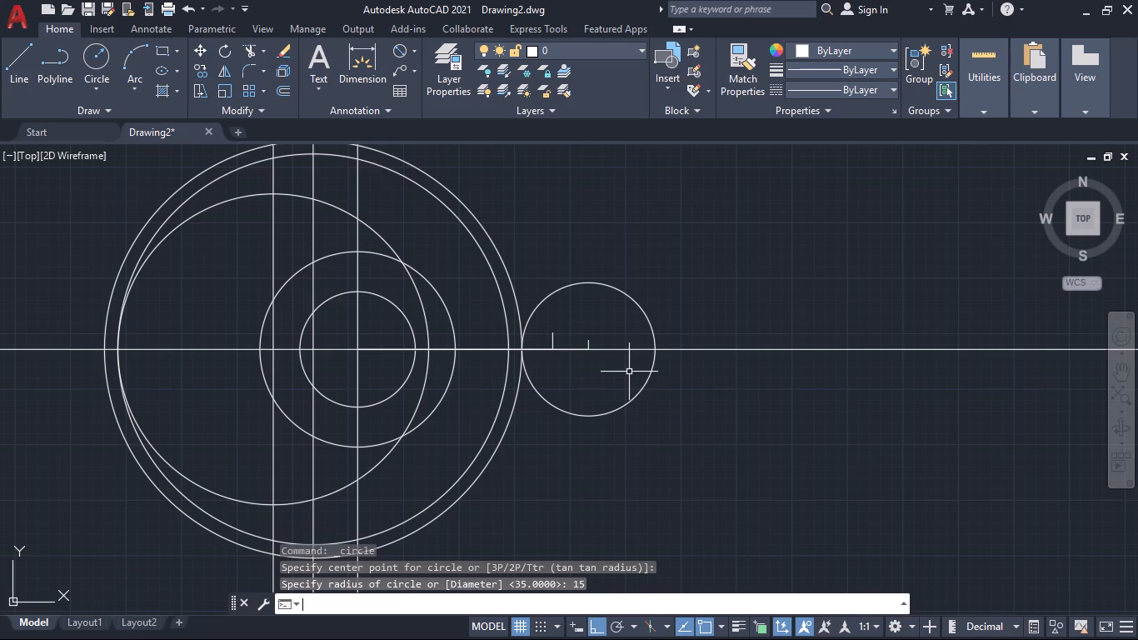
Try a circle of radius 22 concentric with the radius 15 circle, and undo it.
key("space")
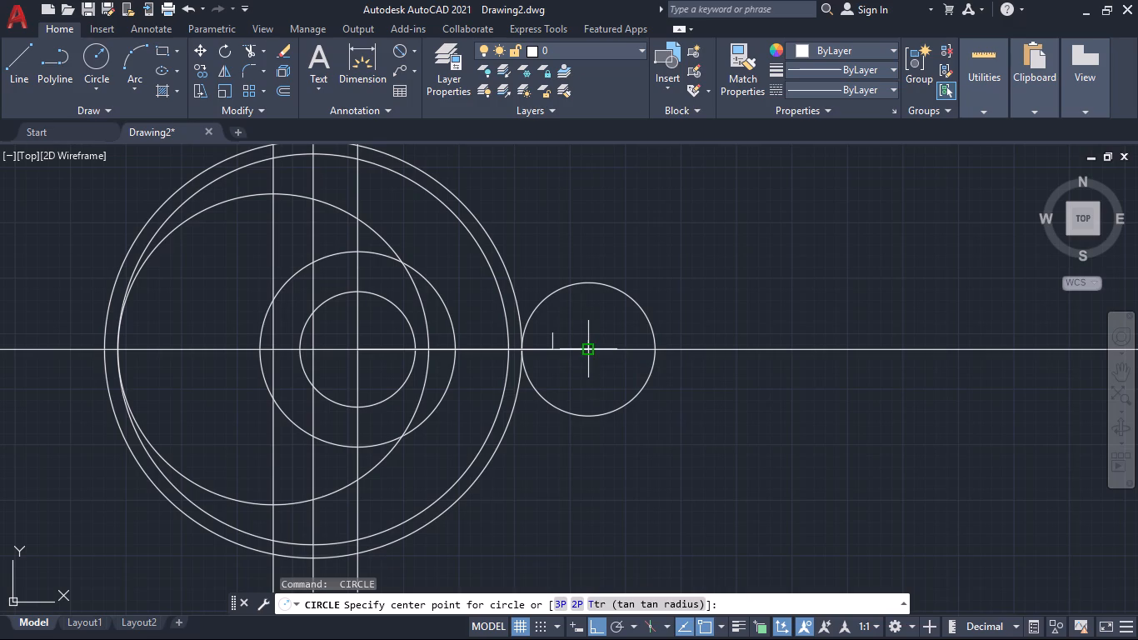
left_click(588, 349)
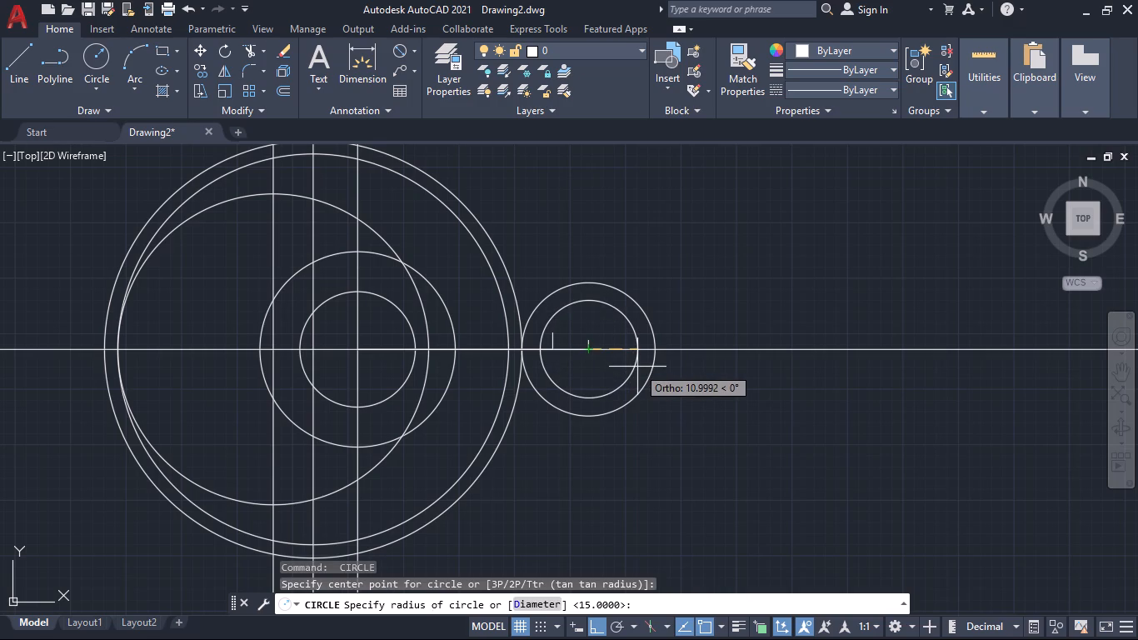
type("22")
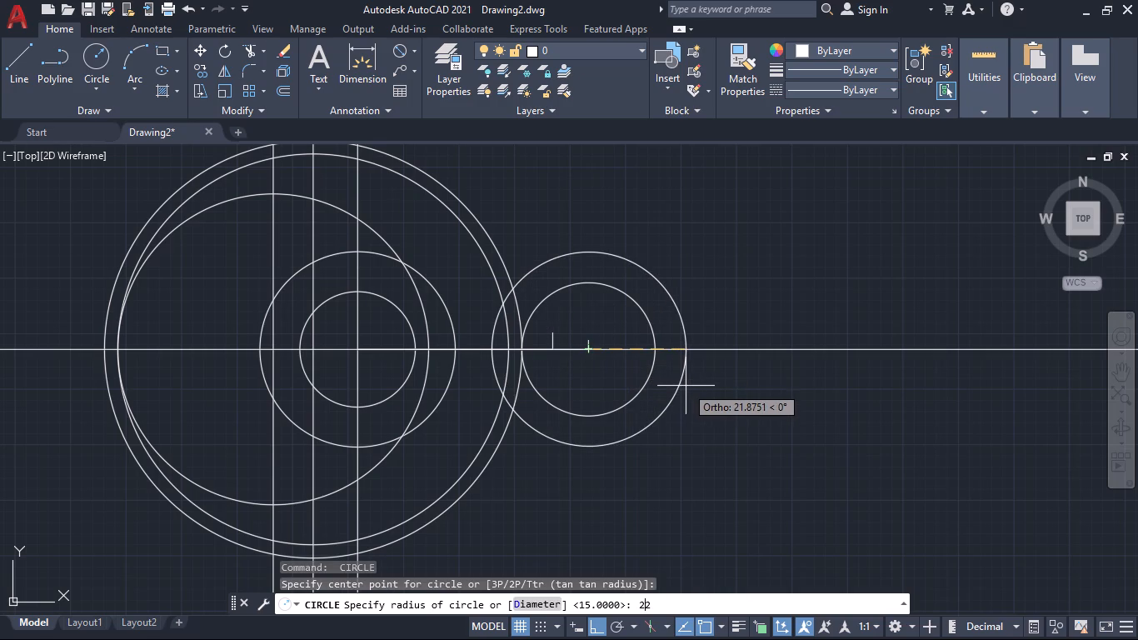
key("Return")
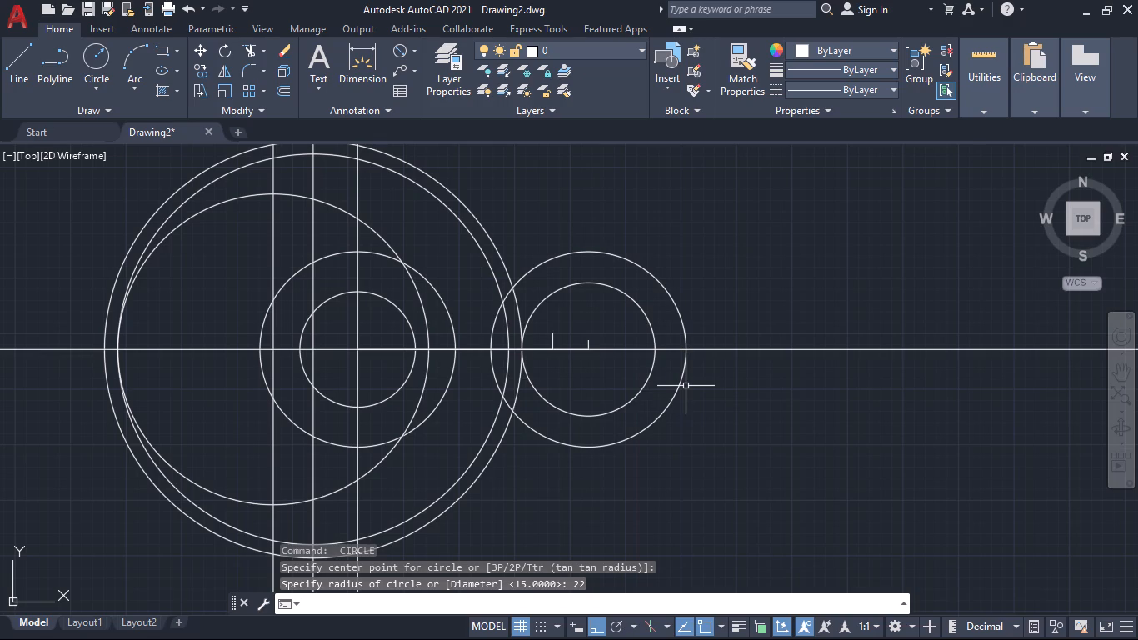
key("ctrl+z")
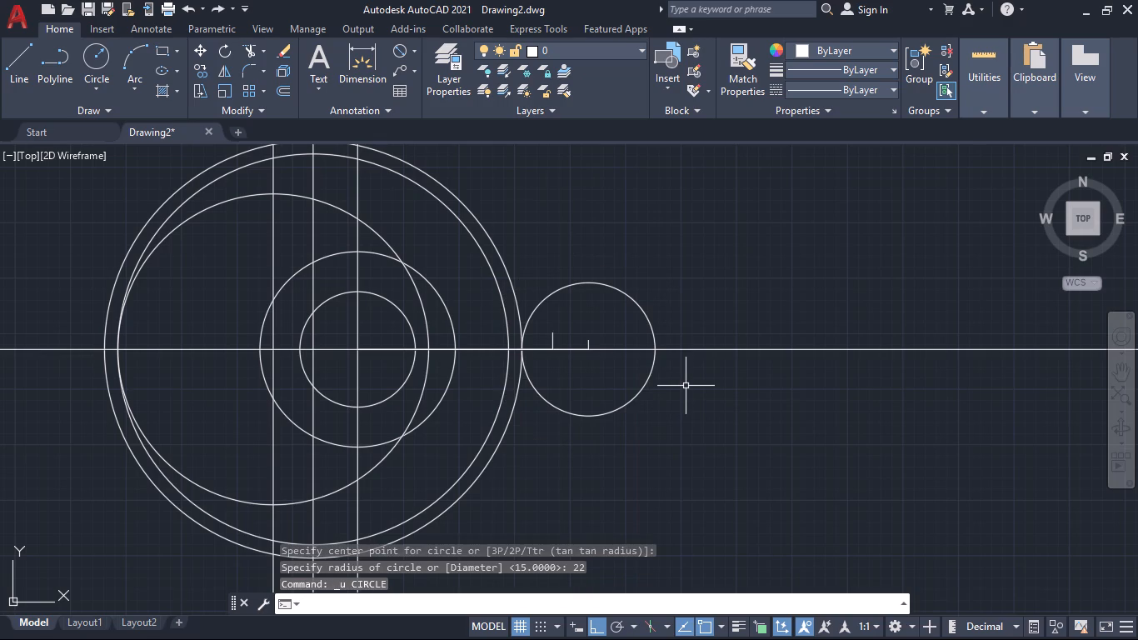
Draw a circle of radius 22 centred at the base of the tick on the 43.95-unit line.
left_click(97, 54)
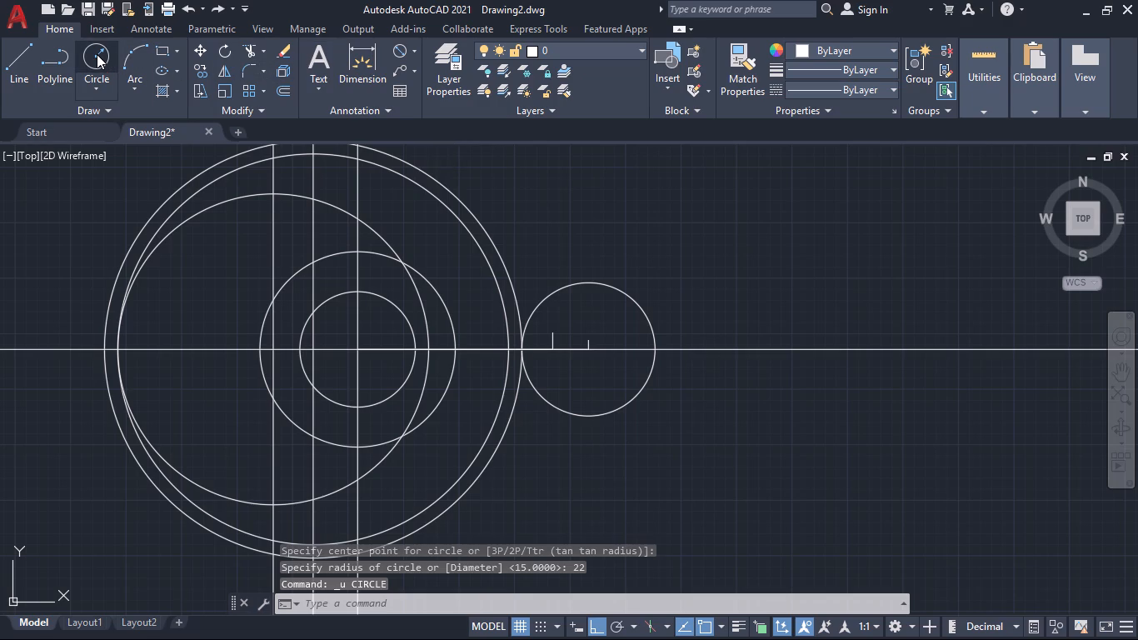
left_click(553, 352)
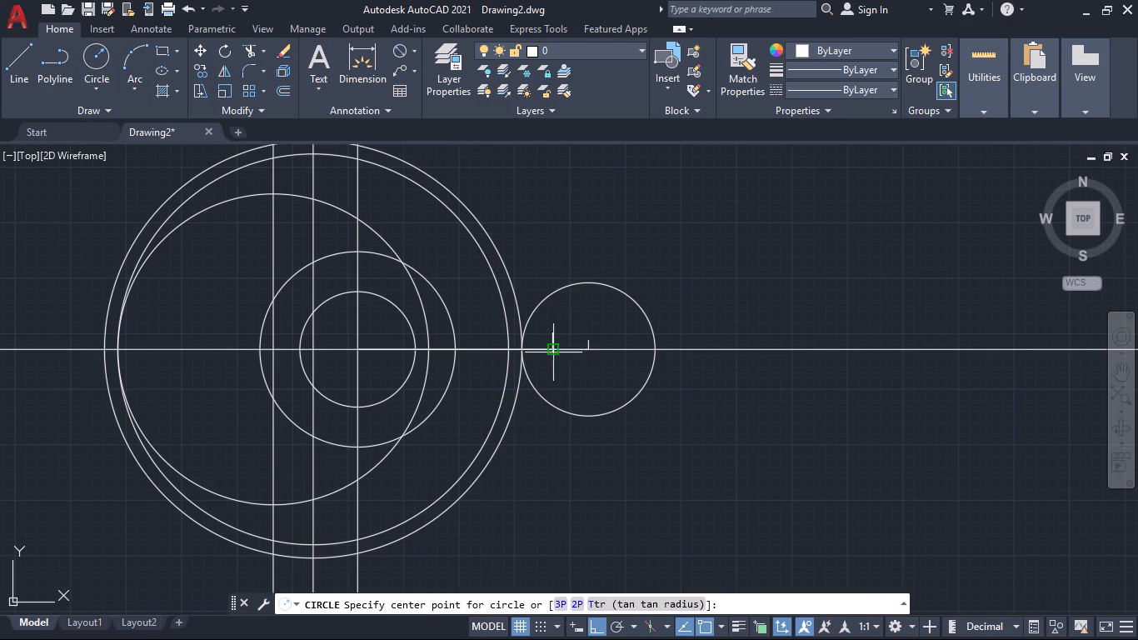
type("22")
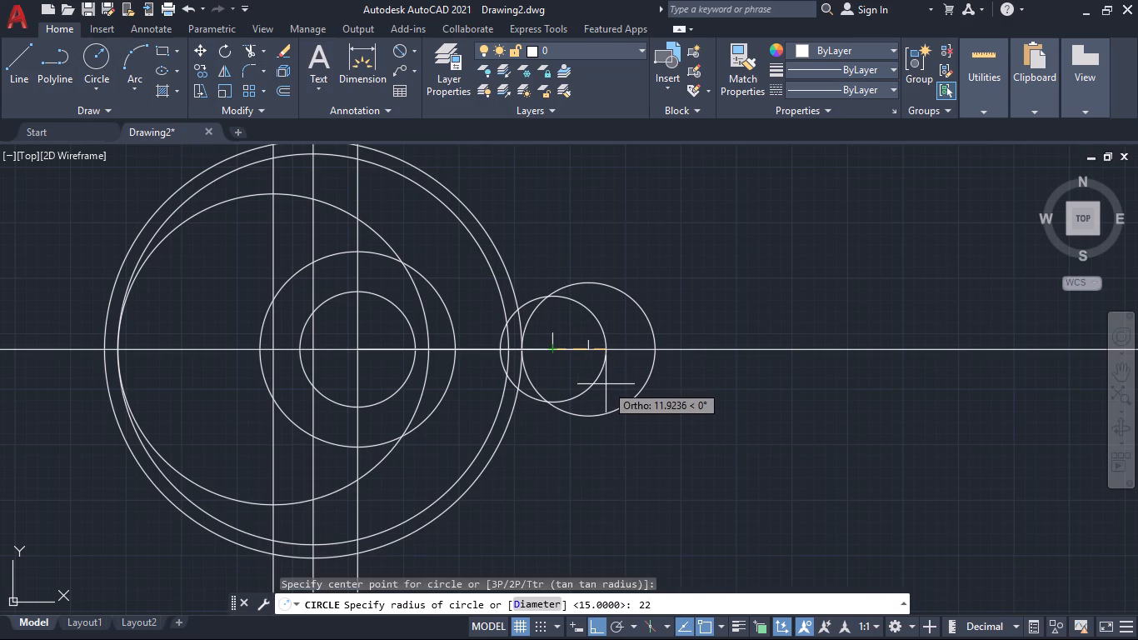
key("Return")
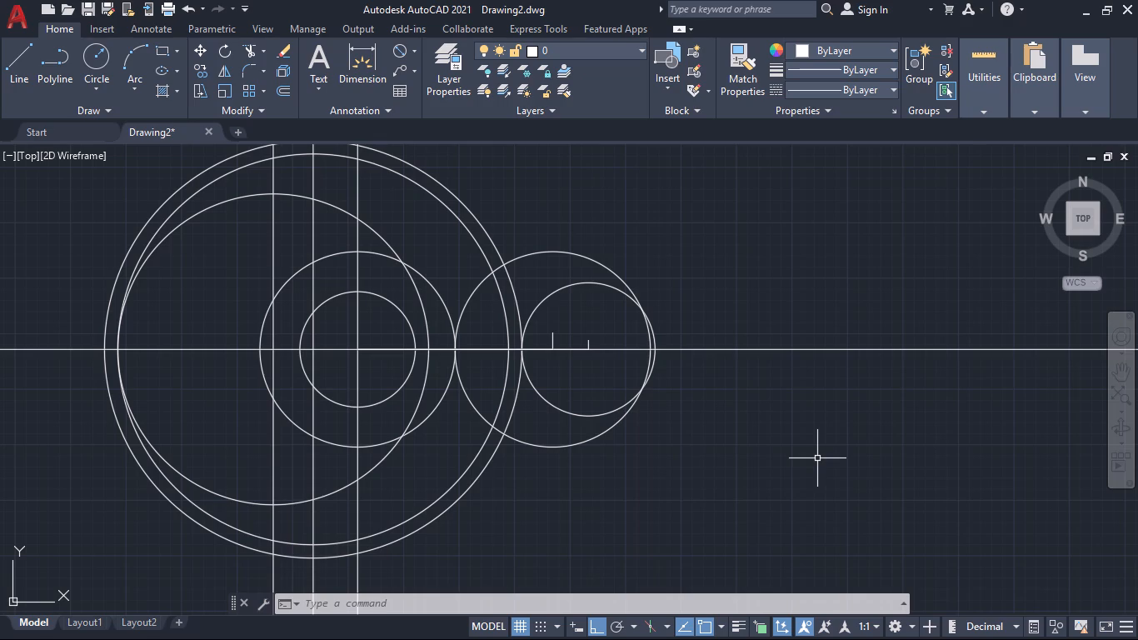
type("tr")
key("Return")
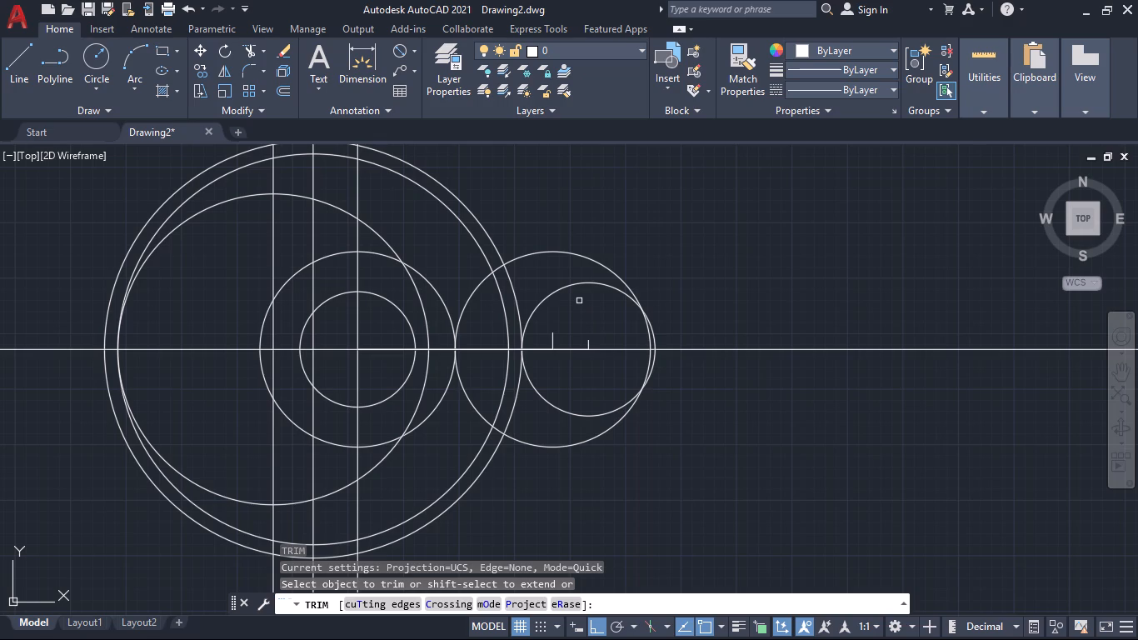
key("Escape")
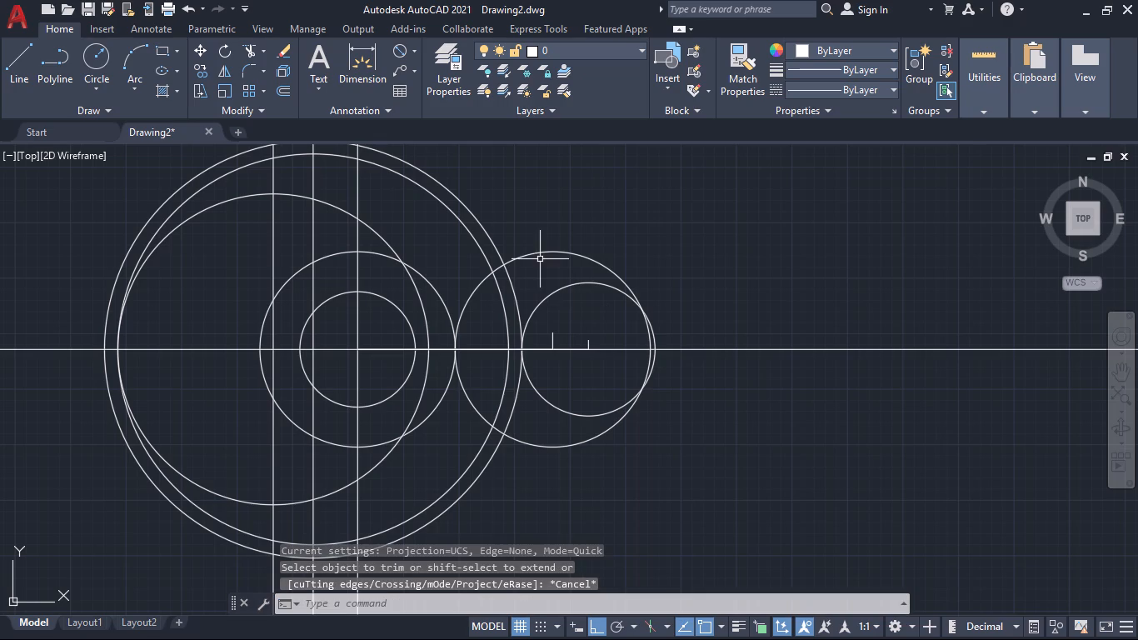
Draw a Tan, Tan, Radius circle of radius 2.5 tangent to the upper arcs of the right-hand radius 22 and radius 15 circles.
left_click(100, 86)
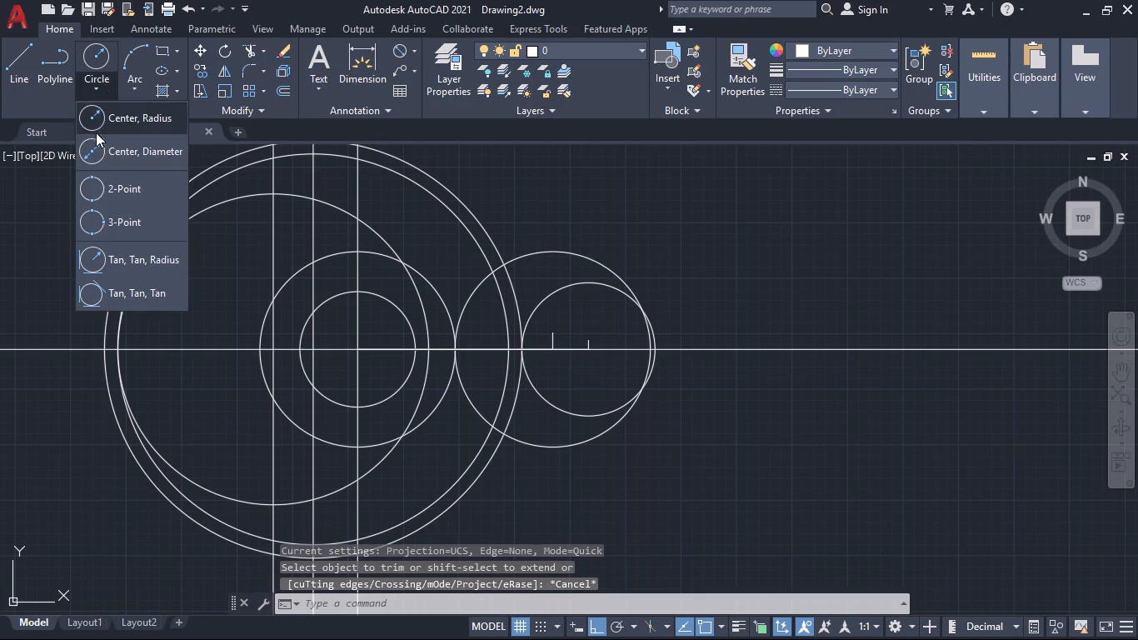
left_click(102, 259)
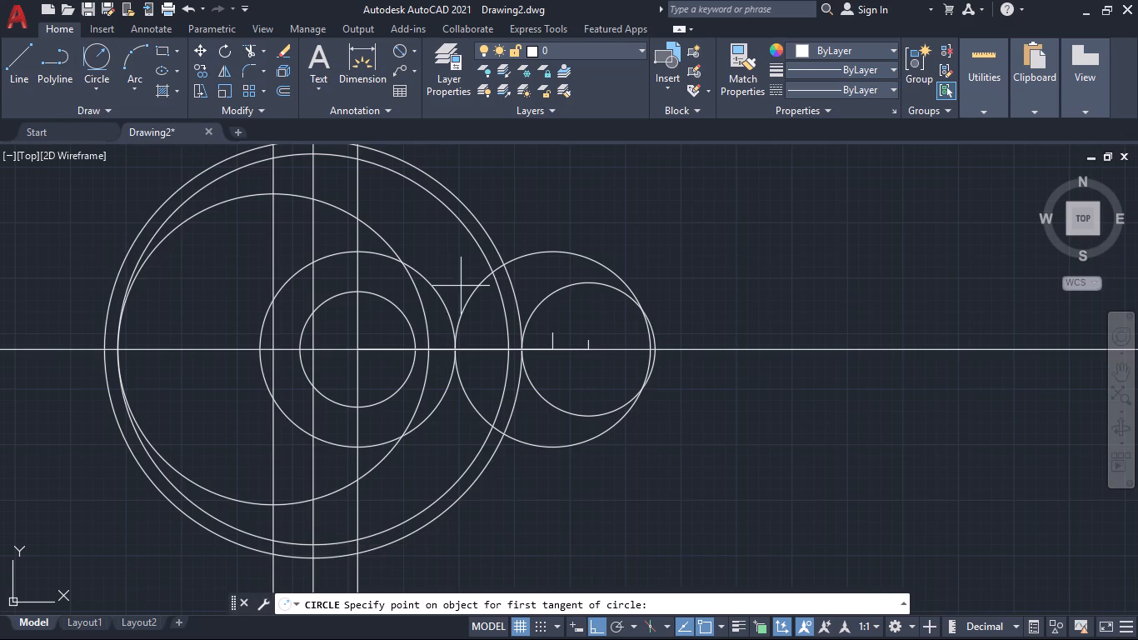
left_click(520, 256)
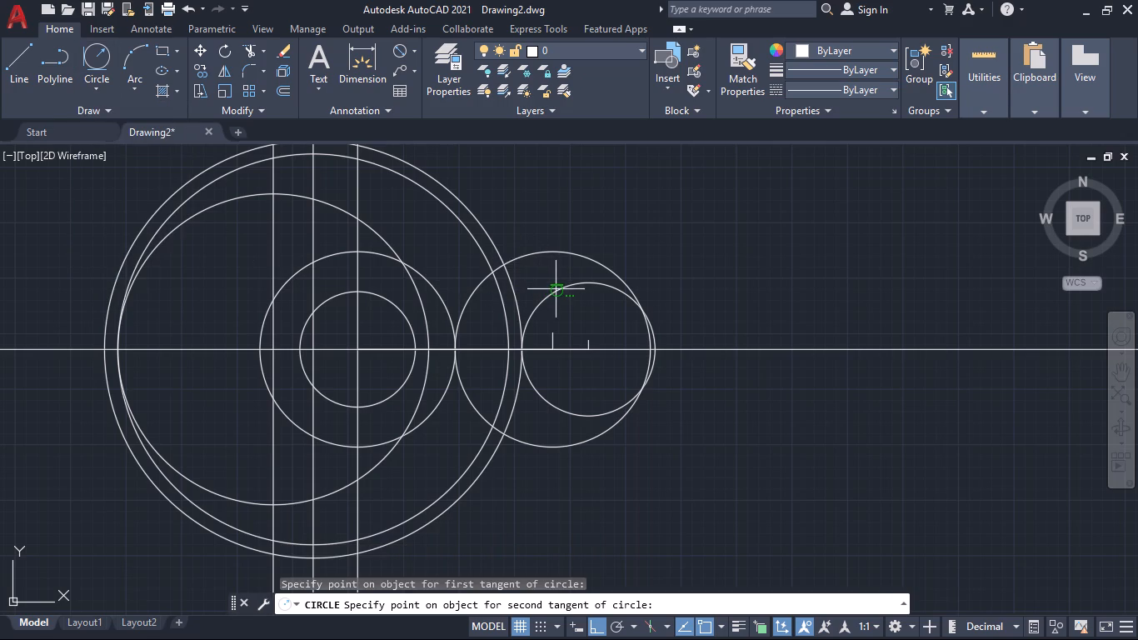
left_click(557, 289)
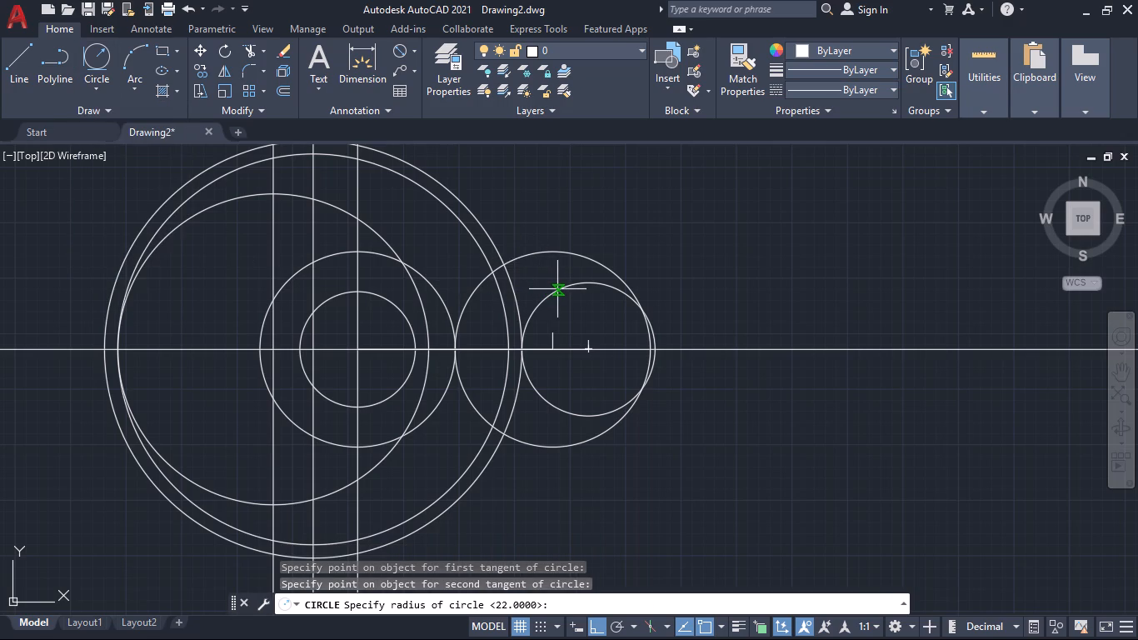
type("2.5")
key("Return")
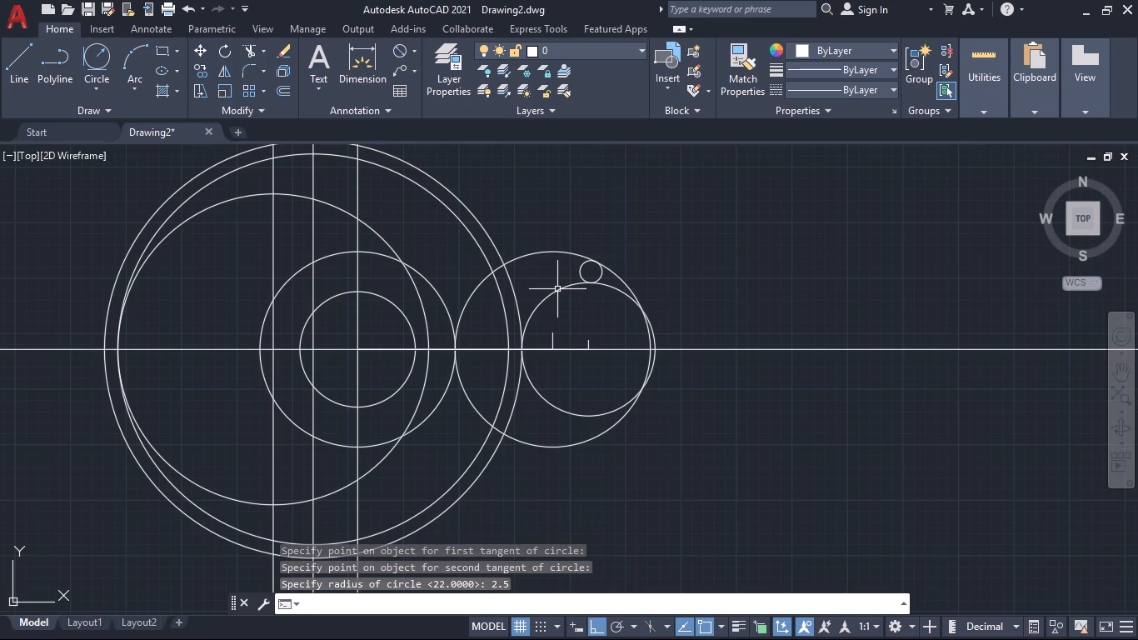
Trim the right-hand arcs of the radius 22 and radius 15 circles beyond the radius 2.5 circle, plus the horizontal line's right end.
type("tr")
key("Return")
left_click(639, 272)
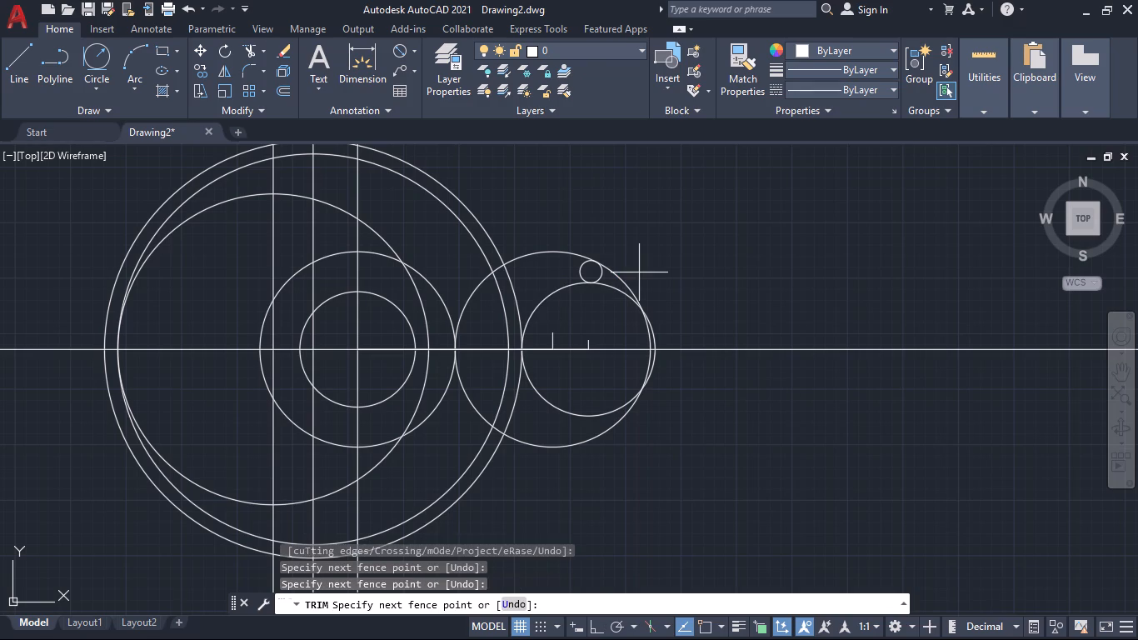
left_click(615, 309)
left_click(626, 324)
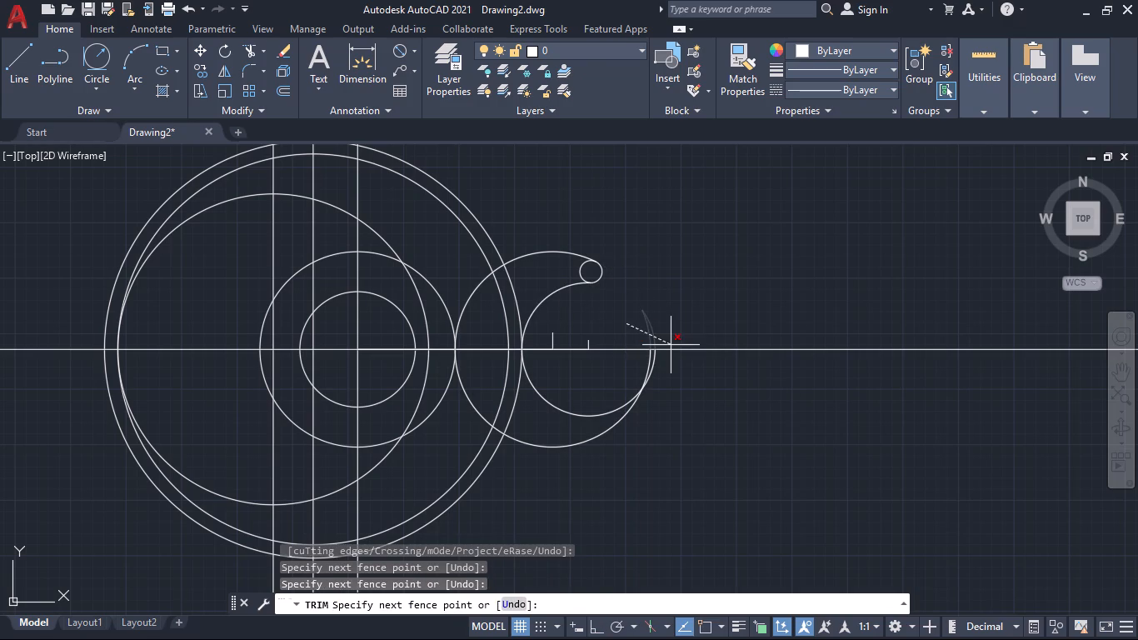
left_click(701, 380)
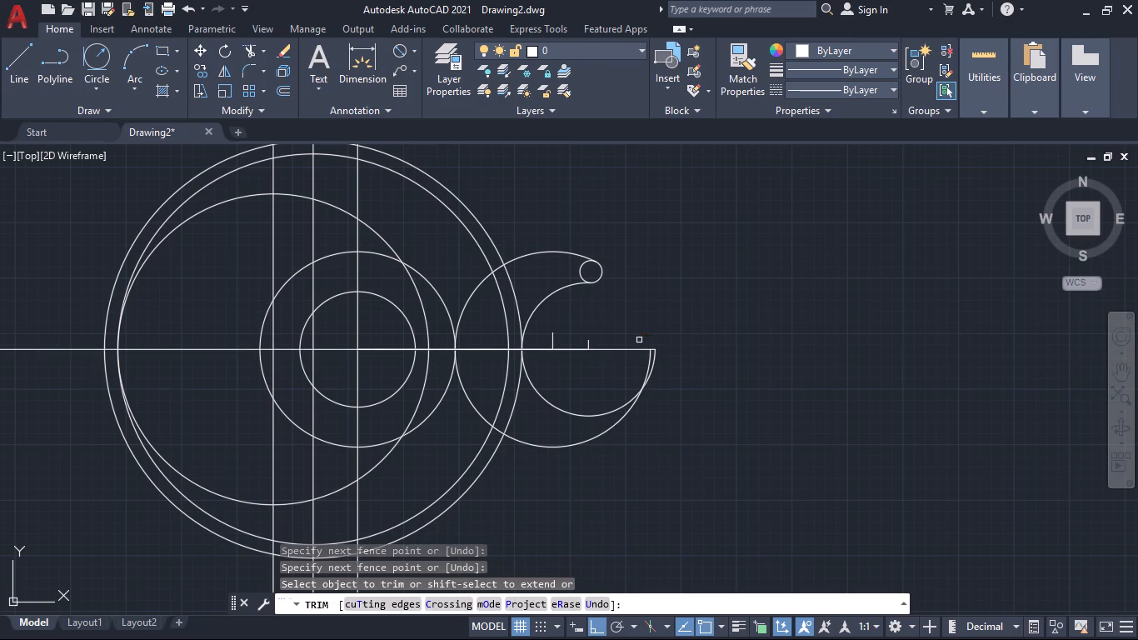
left_click(639, 340)
left_click(662, 432)
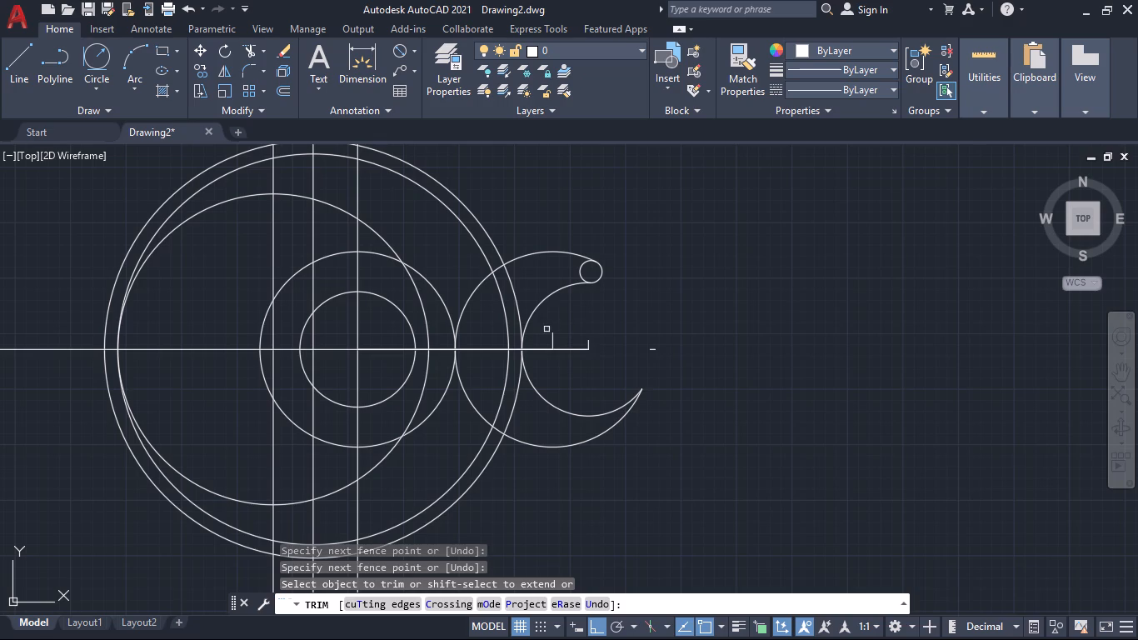
Trim the lower arcs of the radius 15 and radius 22 circles outside the large circles, plus both tick marks and the leftover line pieces.
left_click(542, 334)
left_click(630, 406)
left_click_drag(656, 434, 595, 385)
left_click(595, 385)
left_click(587, 342)
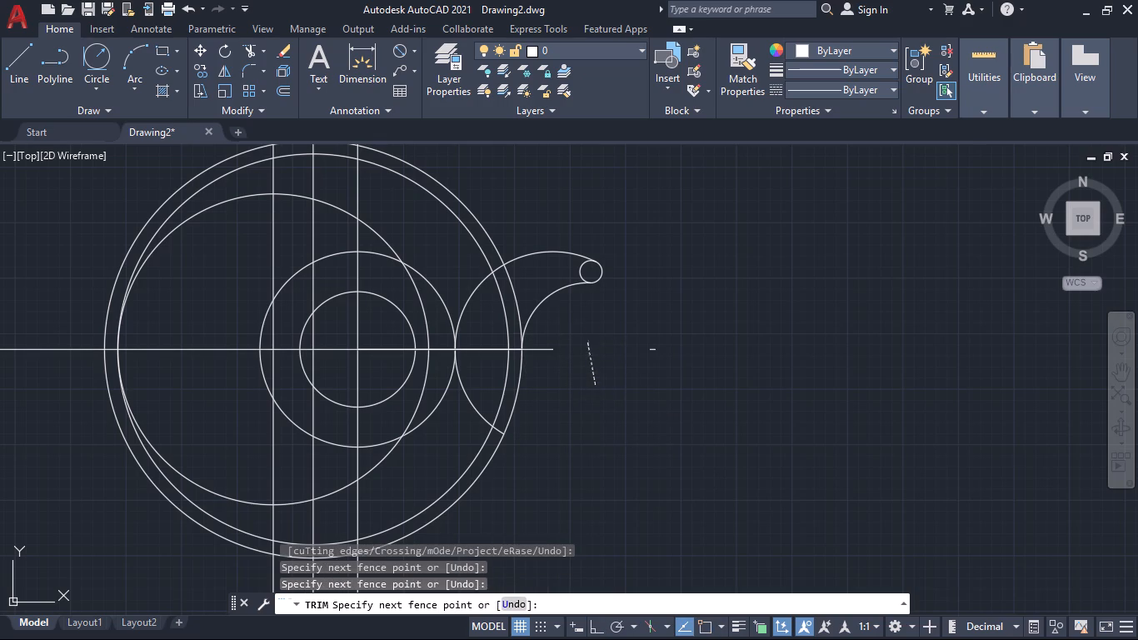
left_click(653, 350)
left_click(664, 349)
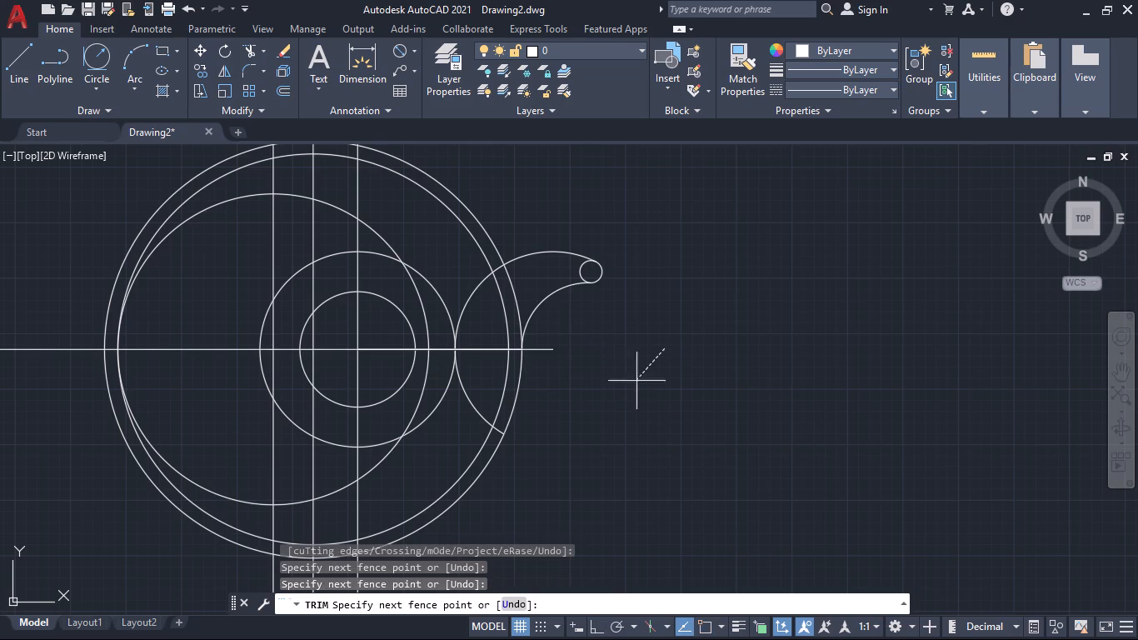
left_click(635, 382)
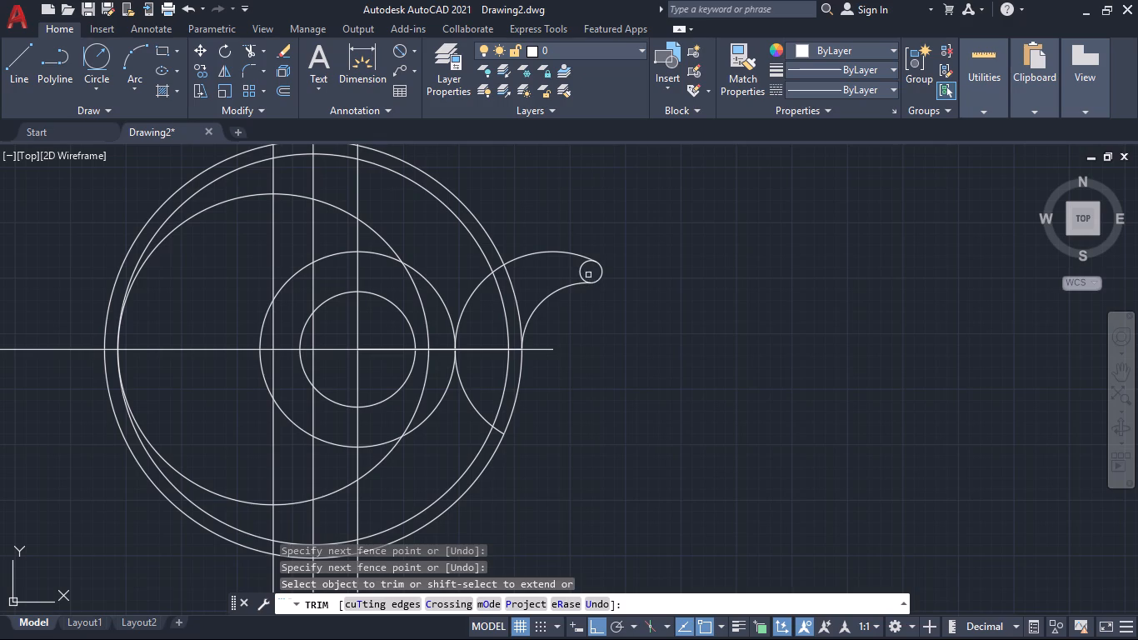
Trim the radius 2.5 circle's inner arc to round the hook tip, and remove the radius 22 circle's remaining lower arc.
left_click(581, 269)
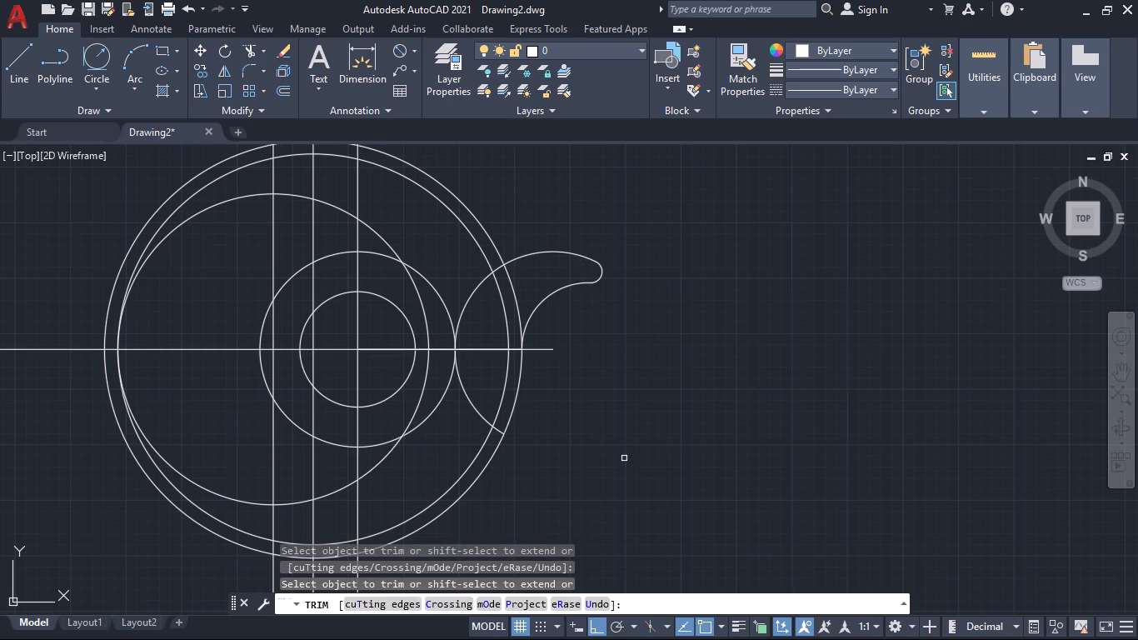
left_click(469, 396)
left_click(500, 432)
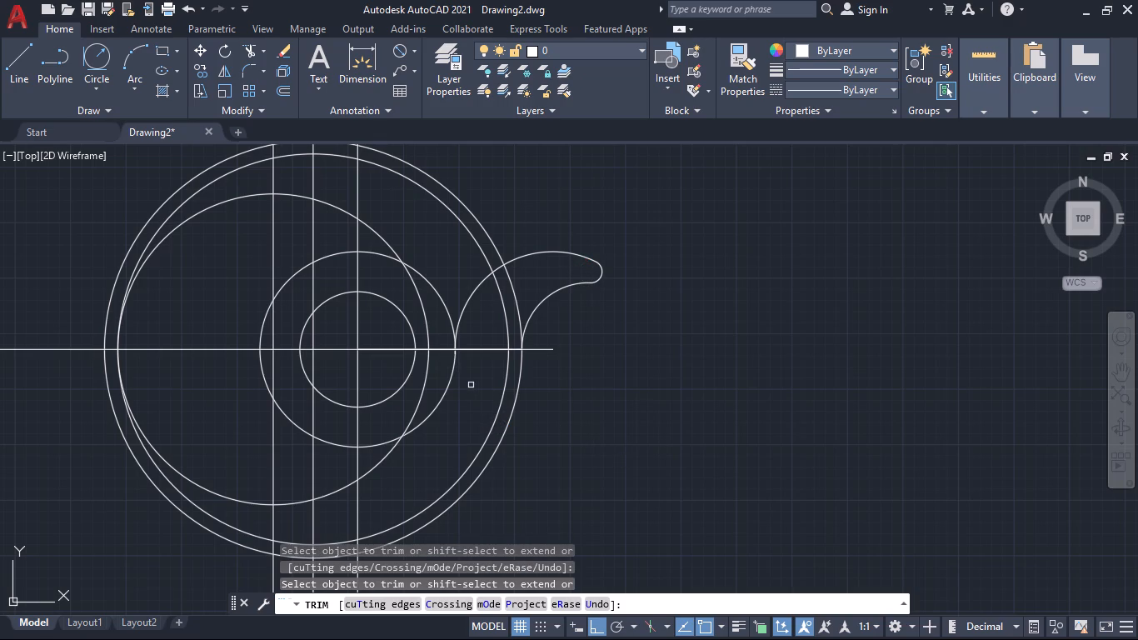
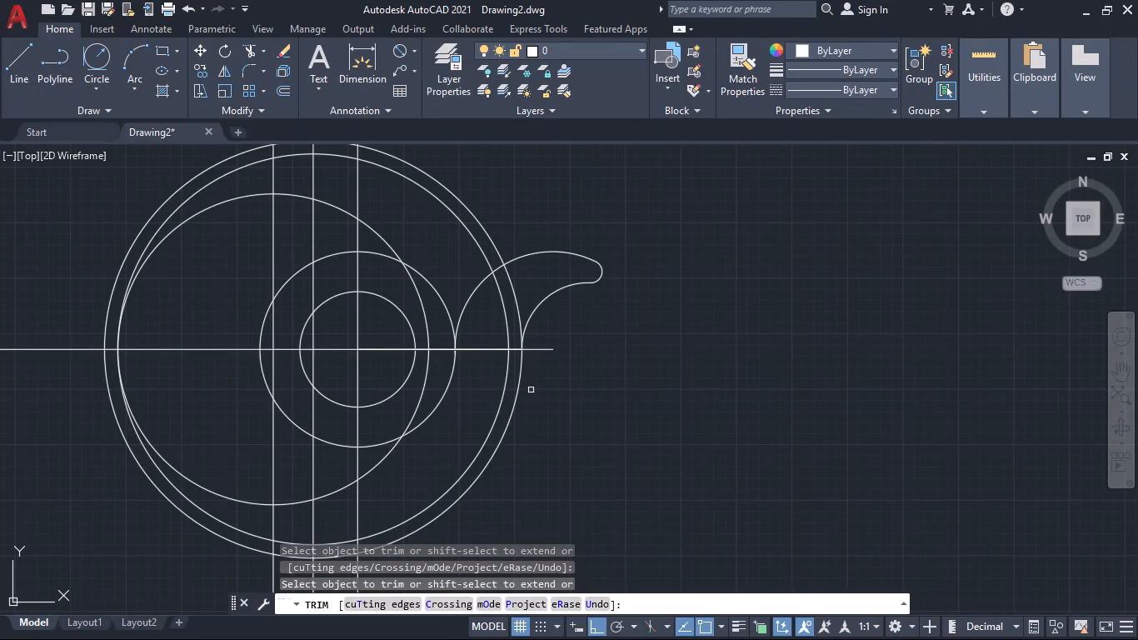
Trim the two large circles' arcs inside the hook tip, plus the horizontal line segment spanning the gap below it.
left_click(532, 292)
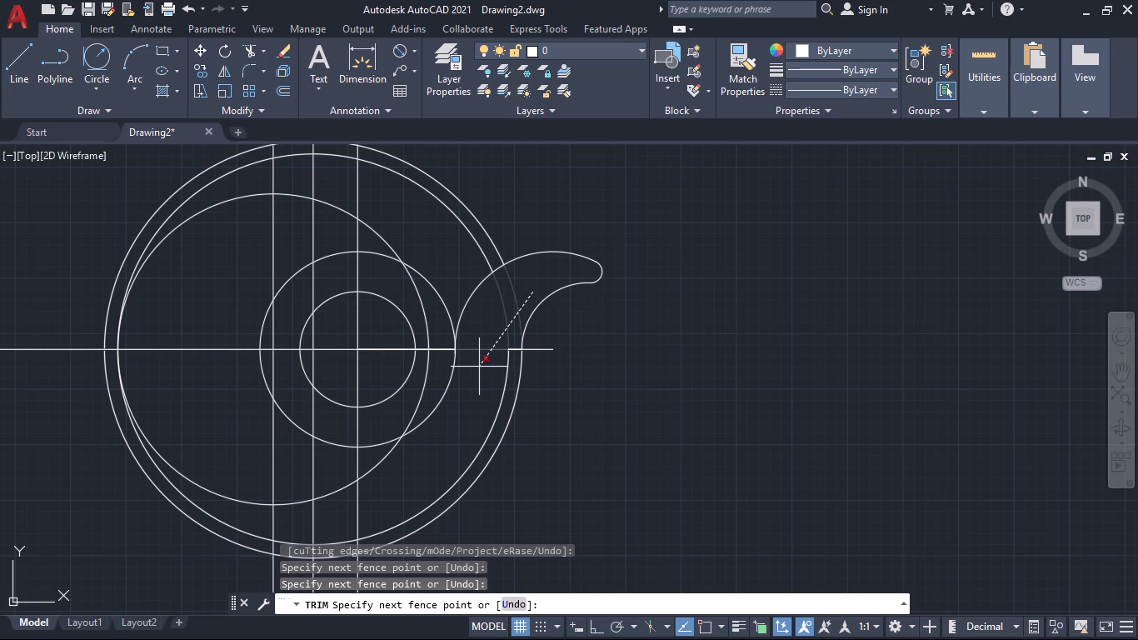
left_click(479, 367)
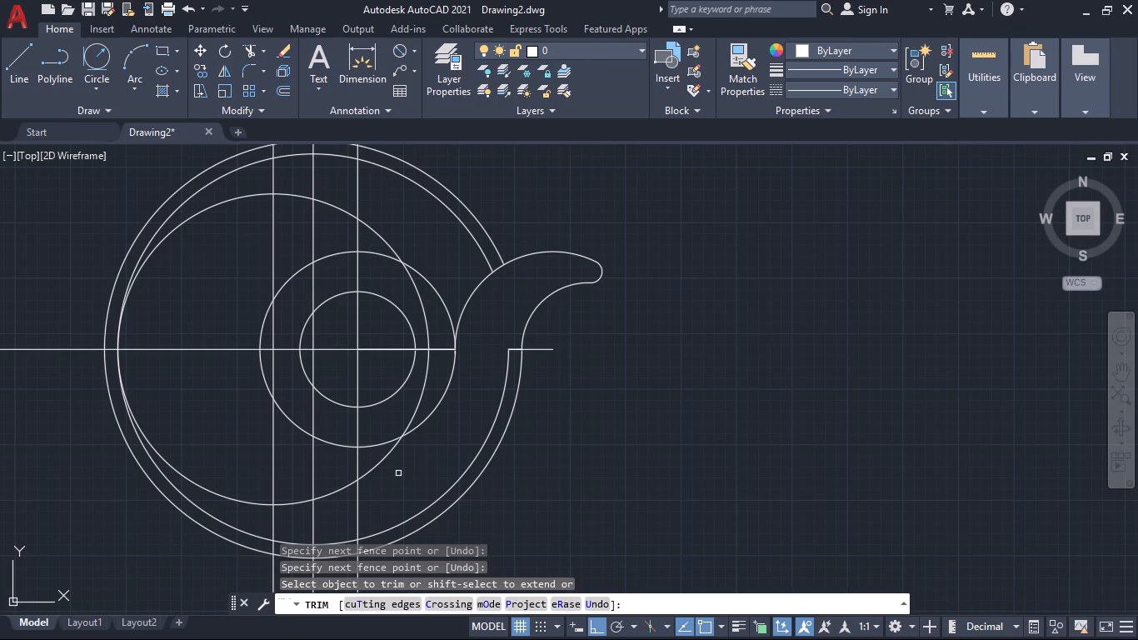
key("Escape")
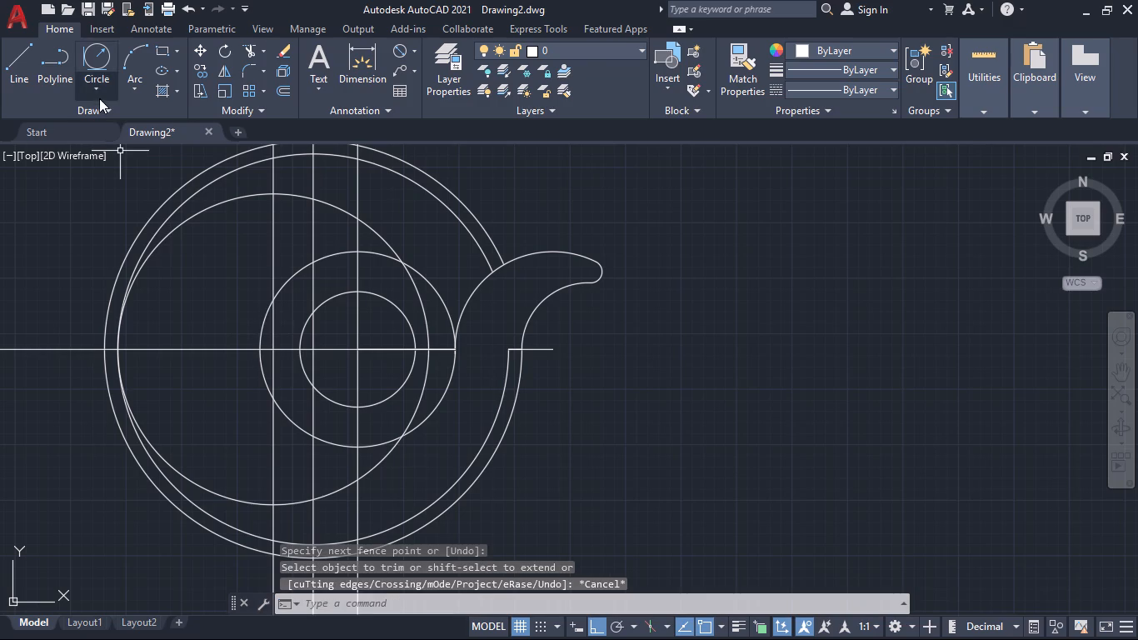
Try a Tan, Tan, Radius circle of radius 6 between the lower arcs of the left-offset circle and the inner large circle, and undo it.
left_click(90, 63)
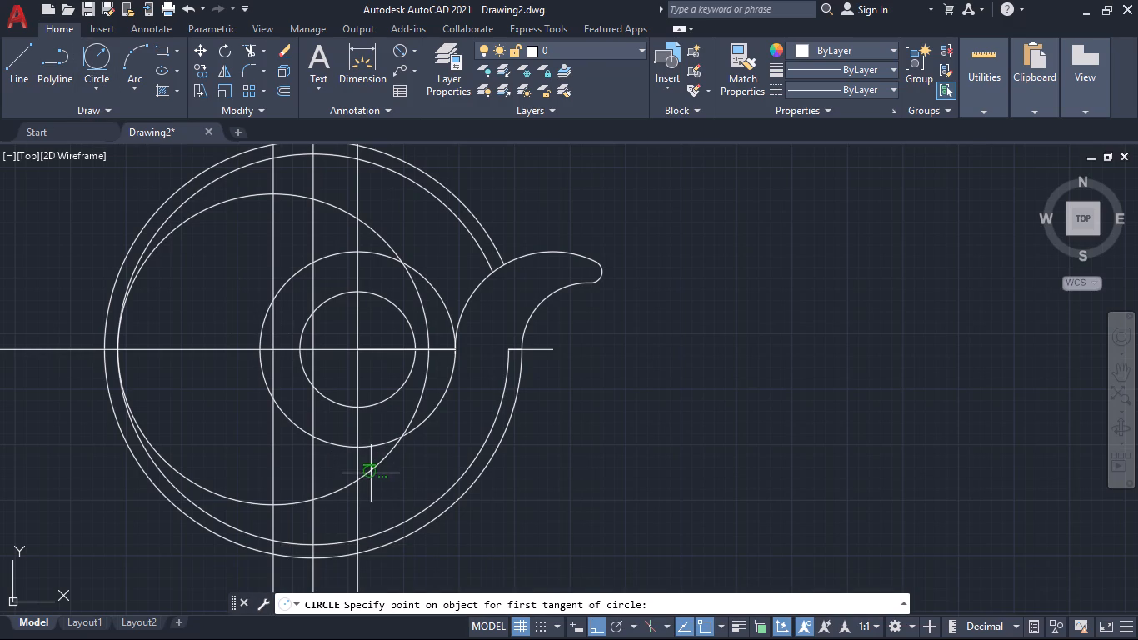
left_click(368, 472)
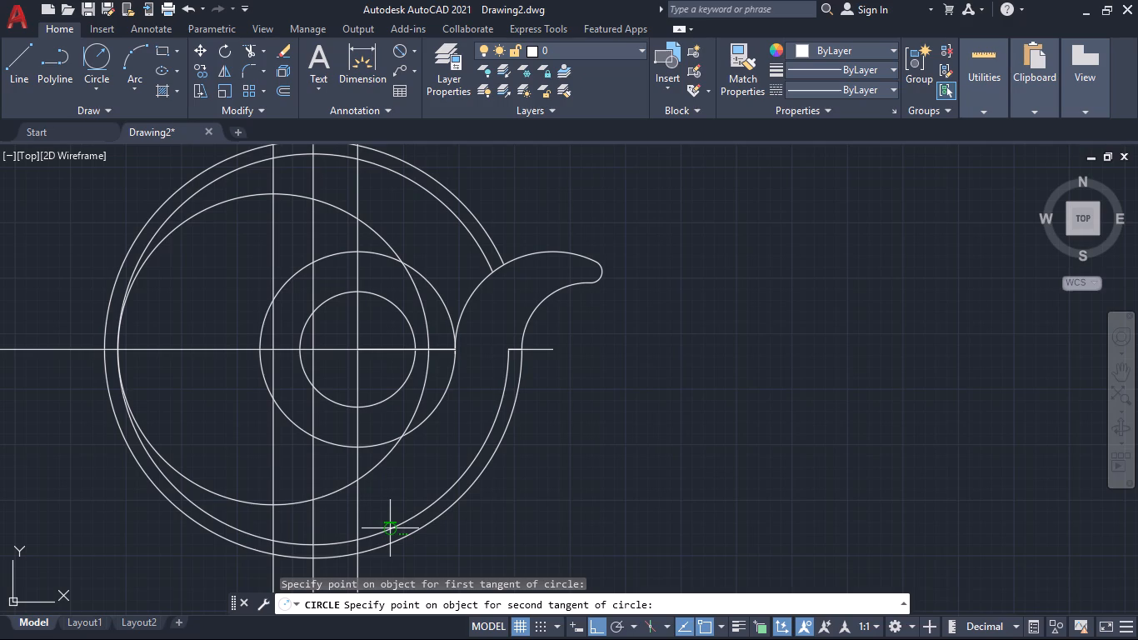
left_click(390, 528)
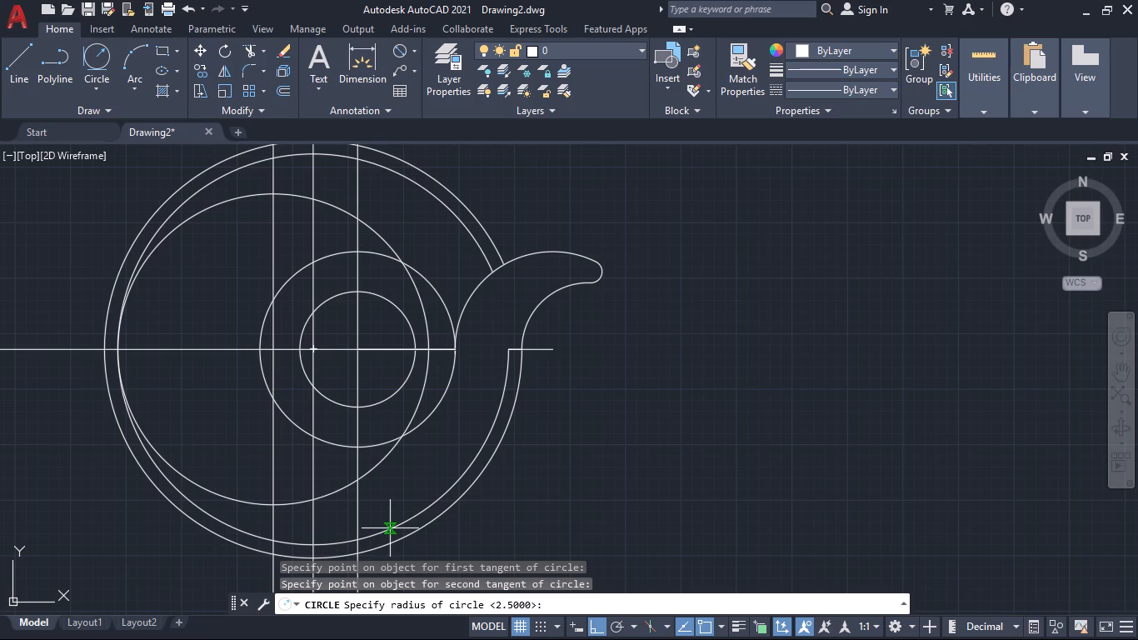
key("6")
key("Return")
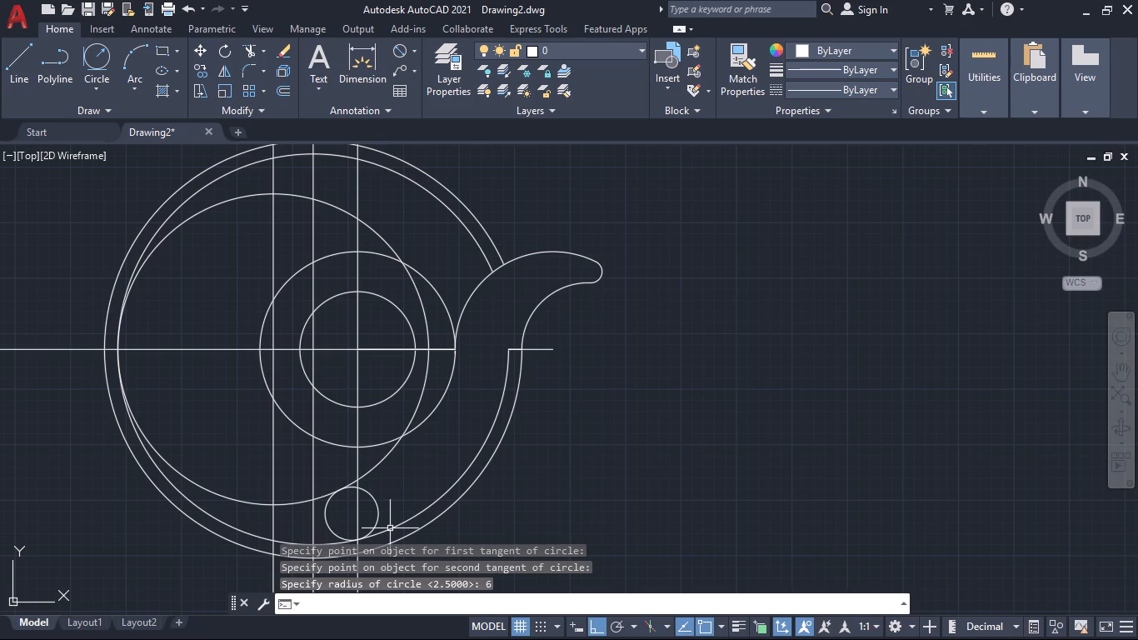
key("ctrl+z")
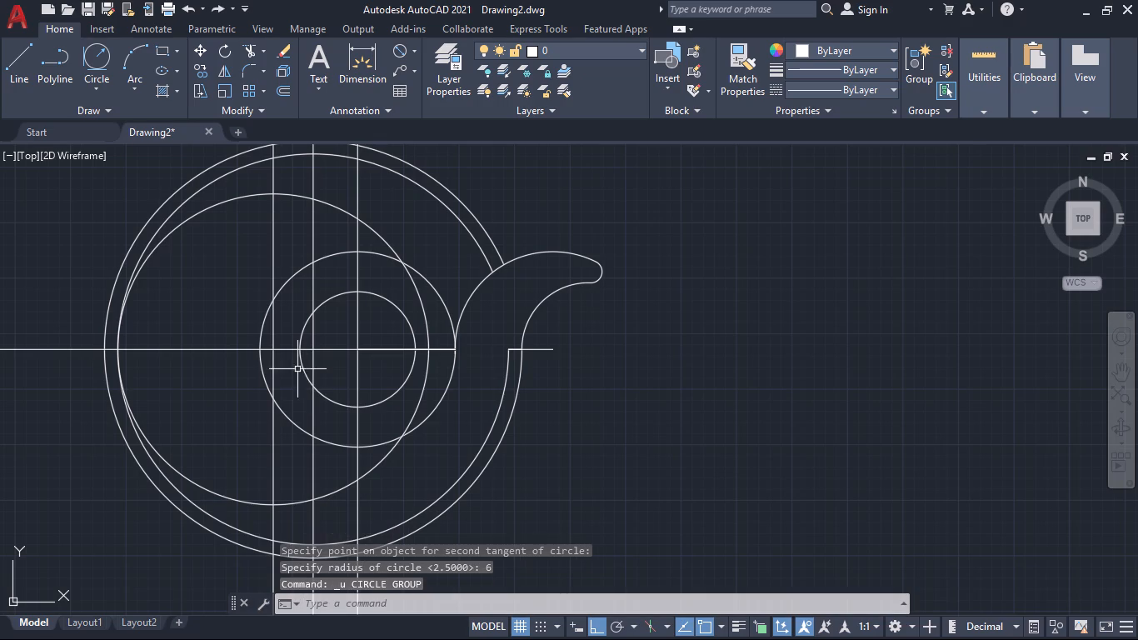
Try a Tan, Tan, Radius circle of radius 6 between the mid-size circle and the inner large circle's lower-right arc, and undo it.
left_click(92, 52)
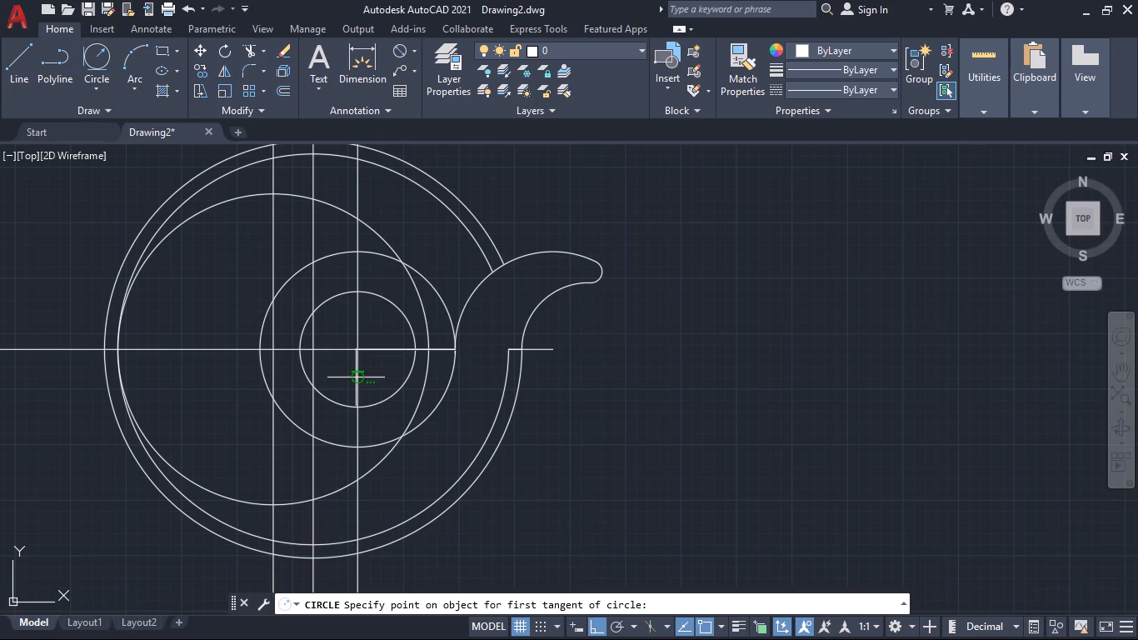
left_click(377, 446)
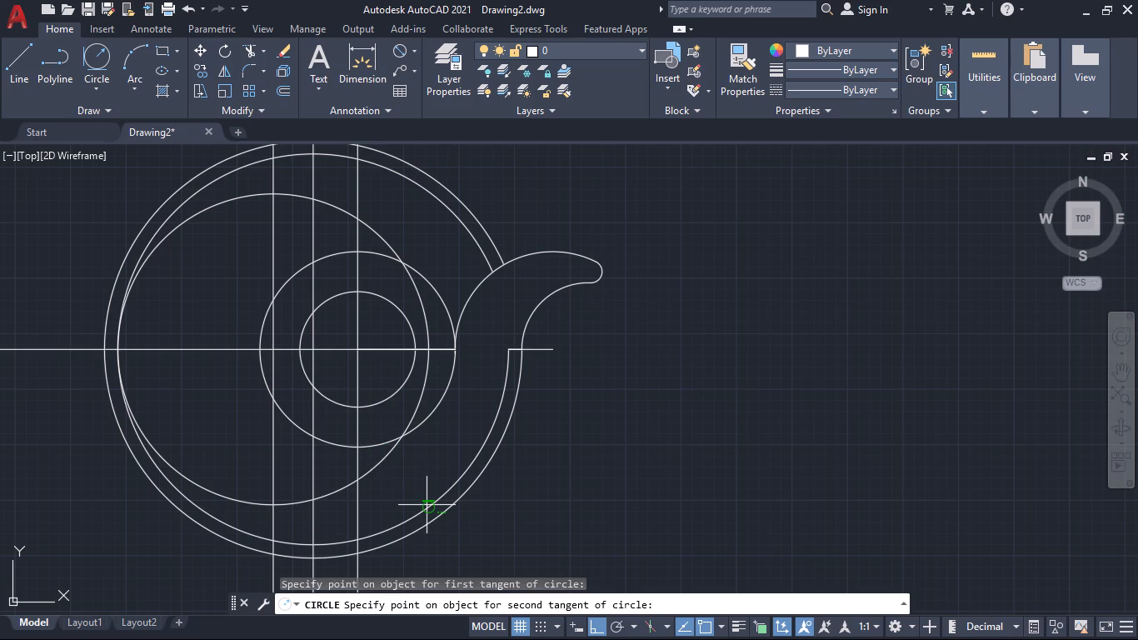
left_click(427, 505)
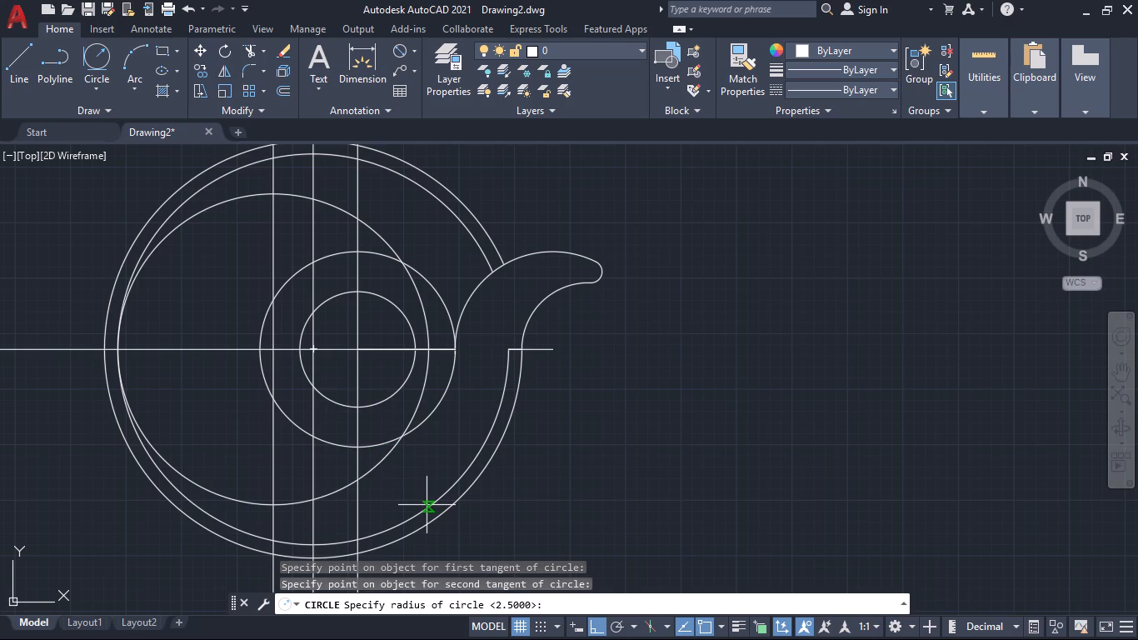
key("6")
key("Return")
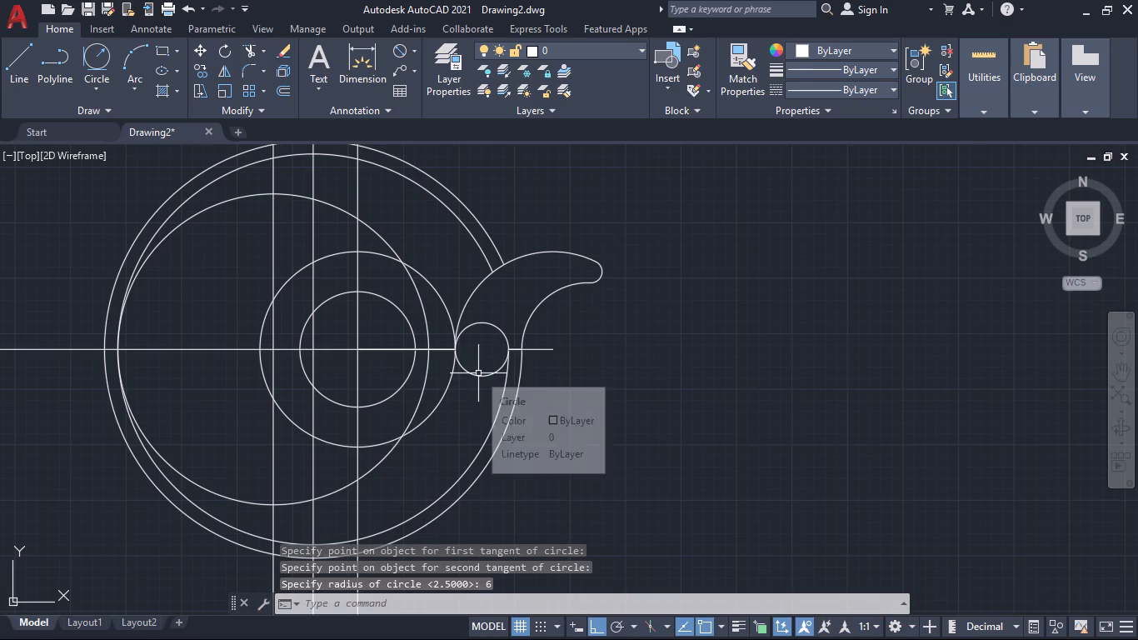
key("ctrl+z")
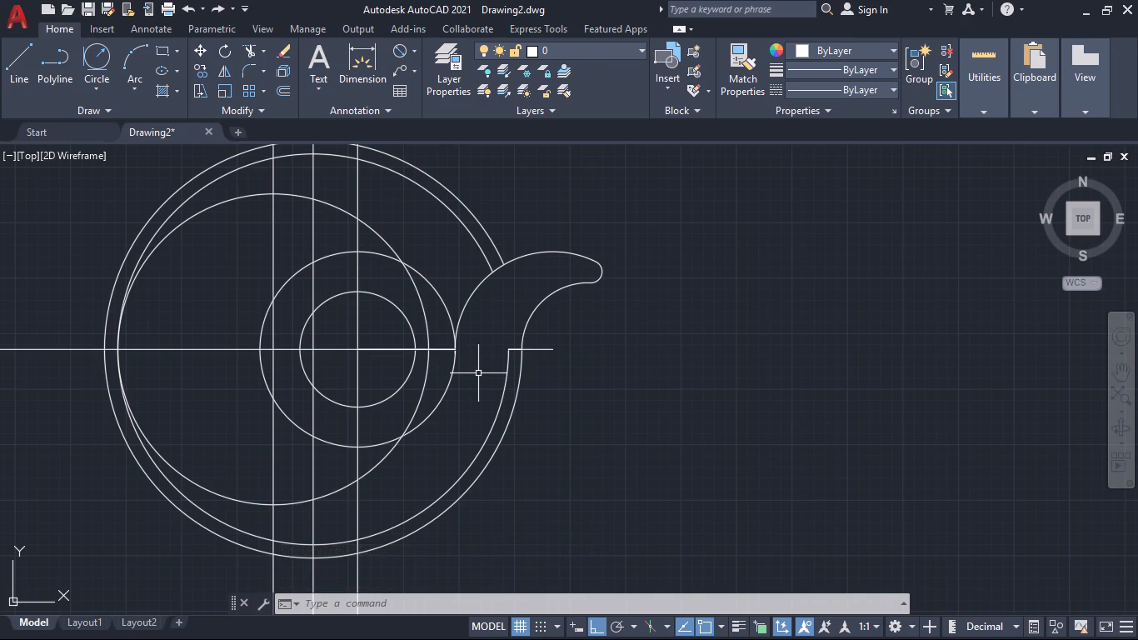
Trim the inner large circle's upper-left arc and the left-offset circle's lower-left arc back to the leftmost vertical line.
type("tr")
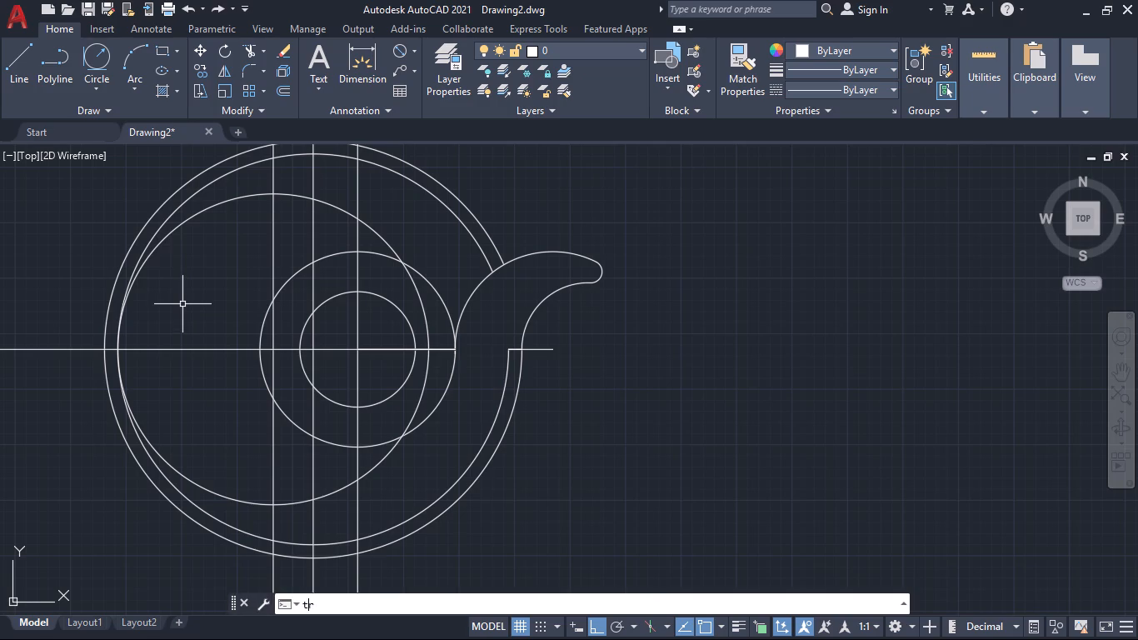
key("Return")
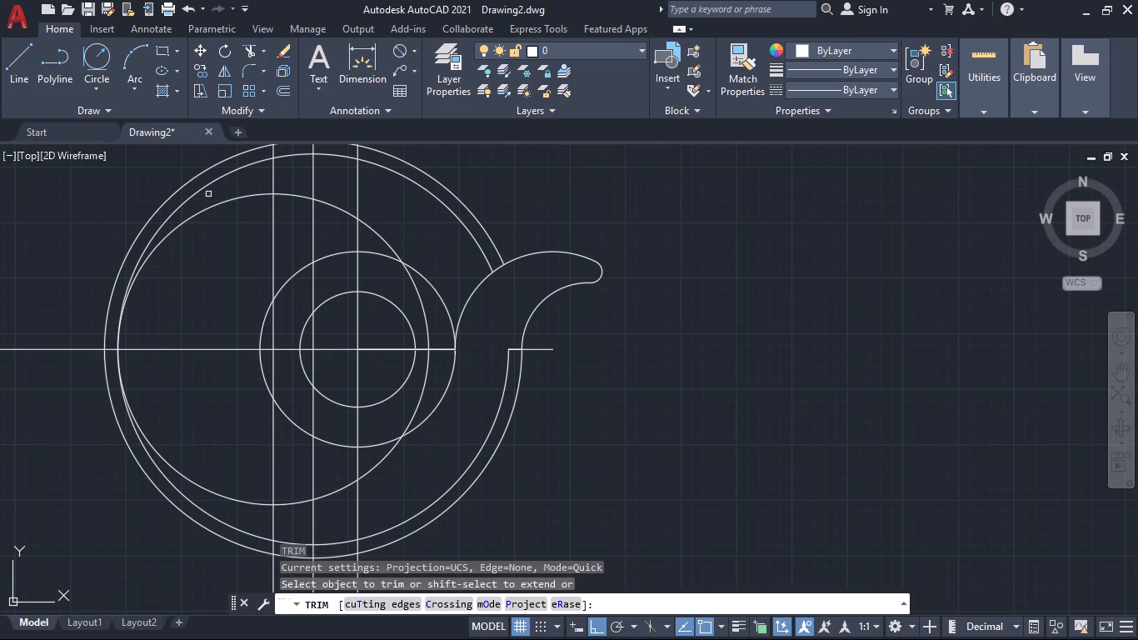
left_click(220, 179)
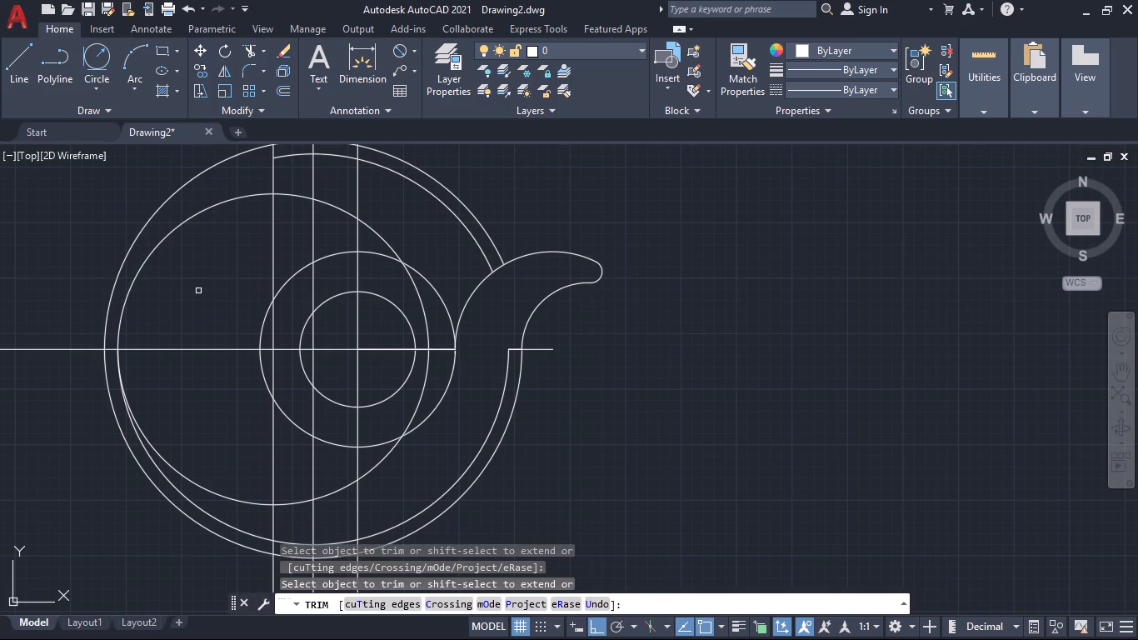
left_click(181, 476)
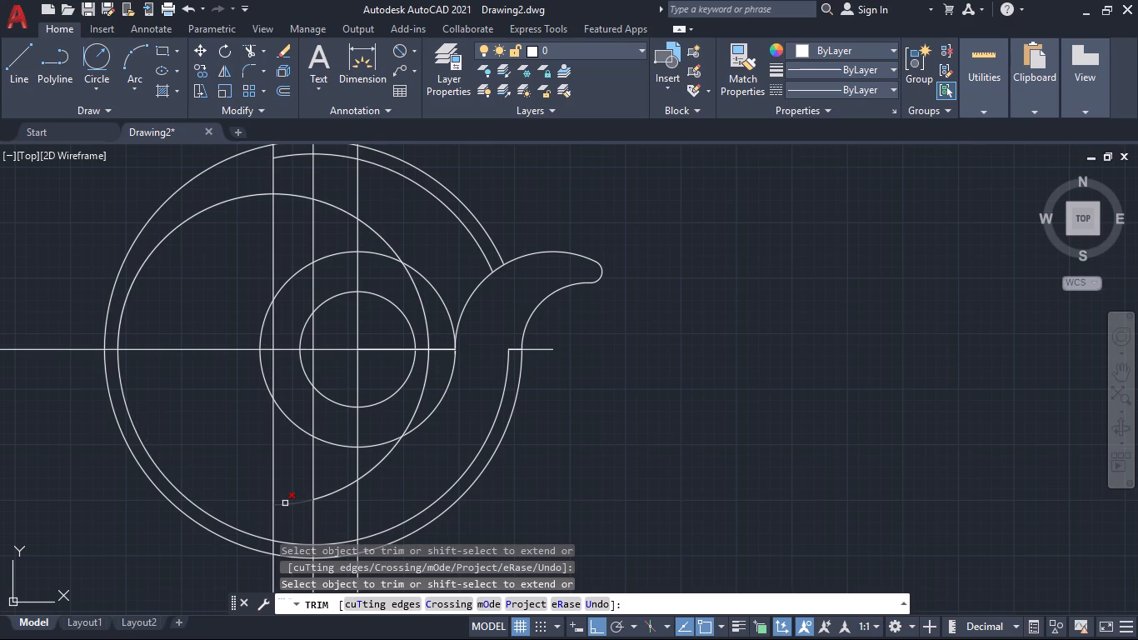
Trim the left-offset circle's remaining lower arc and the vertical line segments between the mid-size circle and the inner large circle's bottom.
left_click(256, 472)
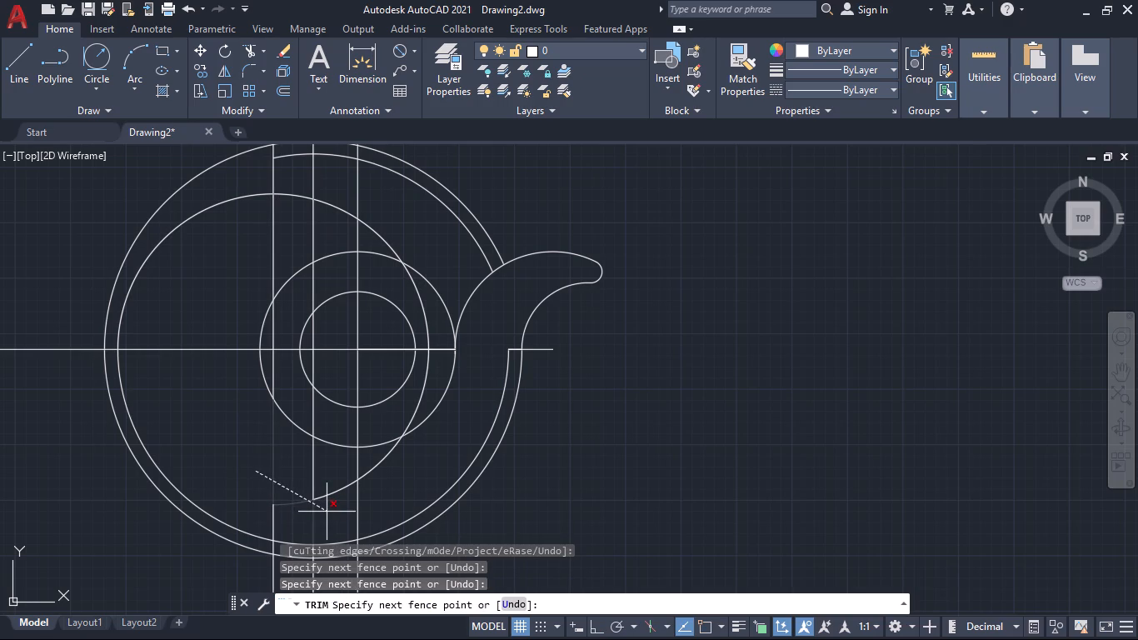
left_click(327, 512)
left_click(258, 513)
left_click(364, 516)
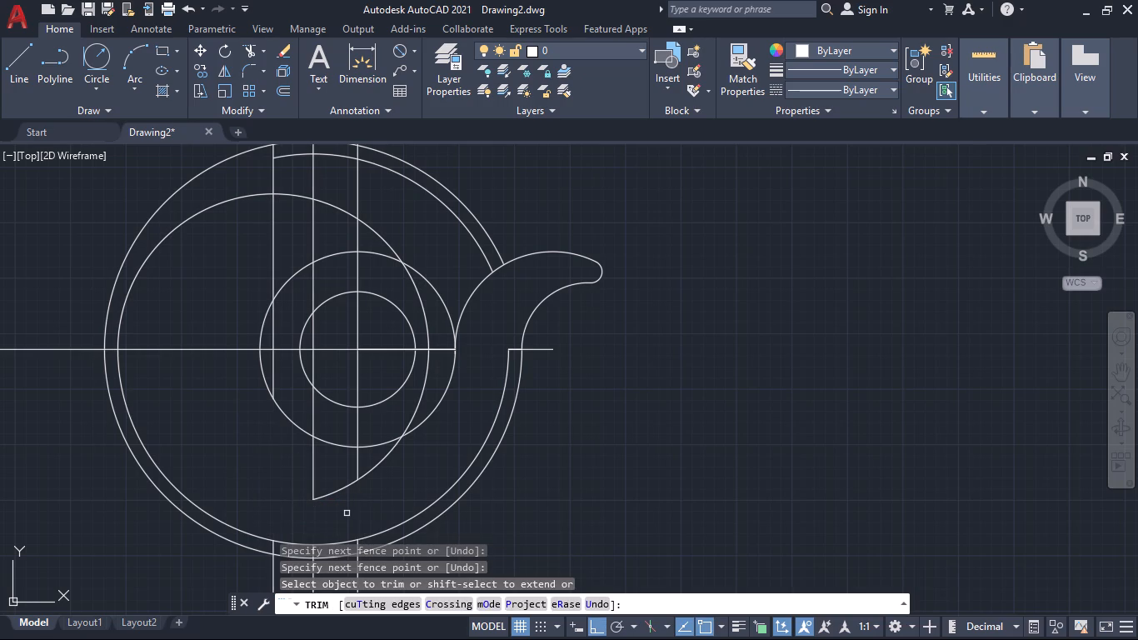
left_click(347, 513)
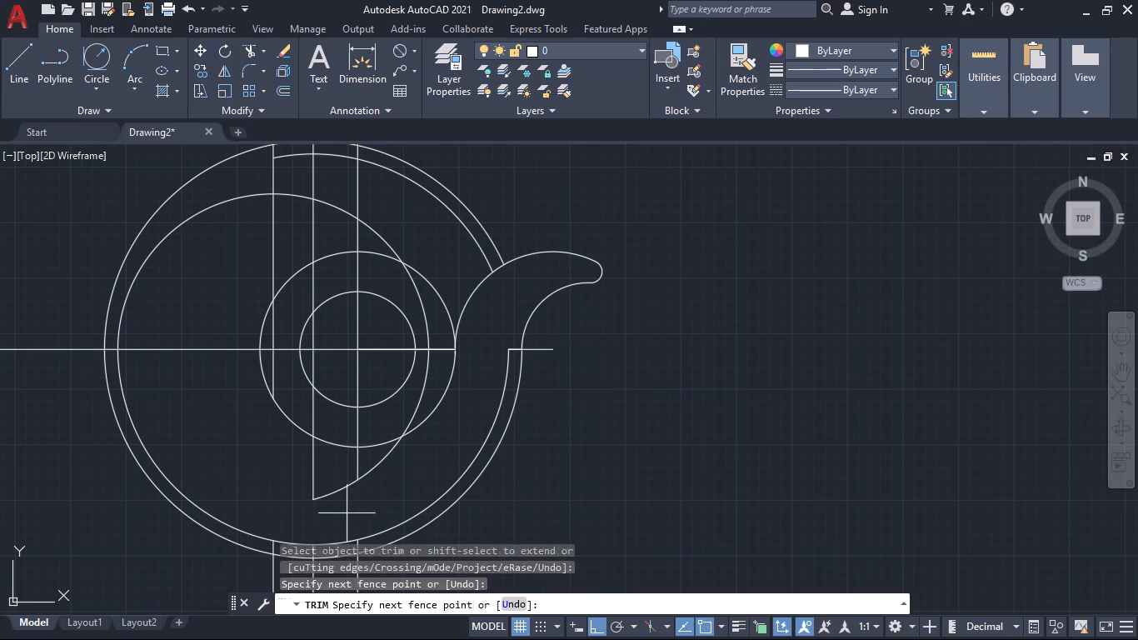
left_click(322, 469)
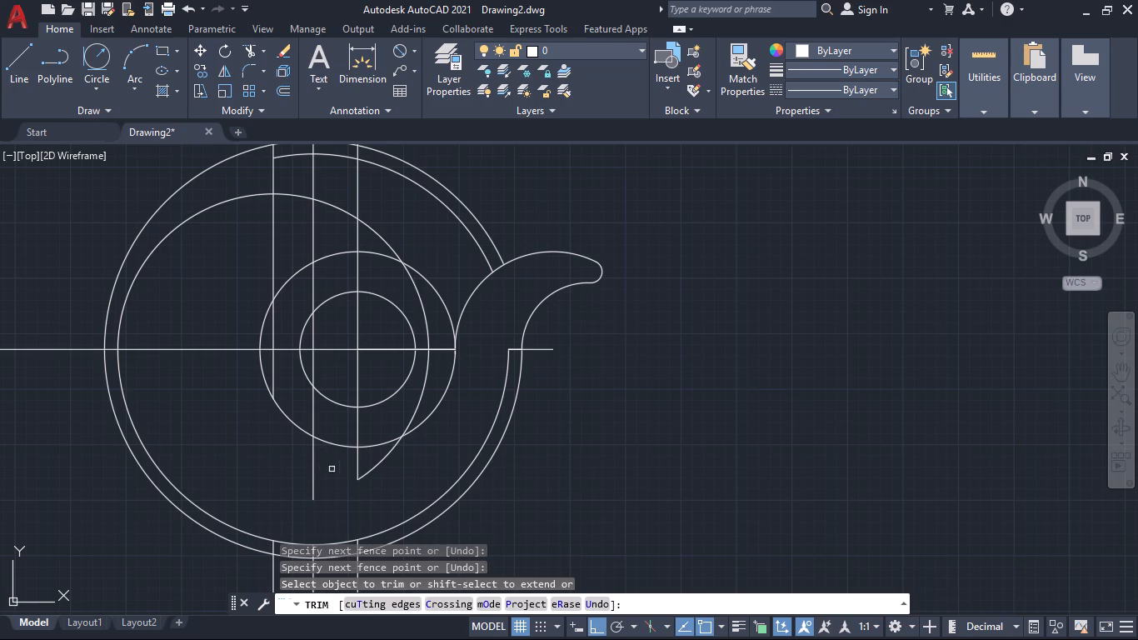
left_click(382, 473)
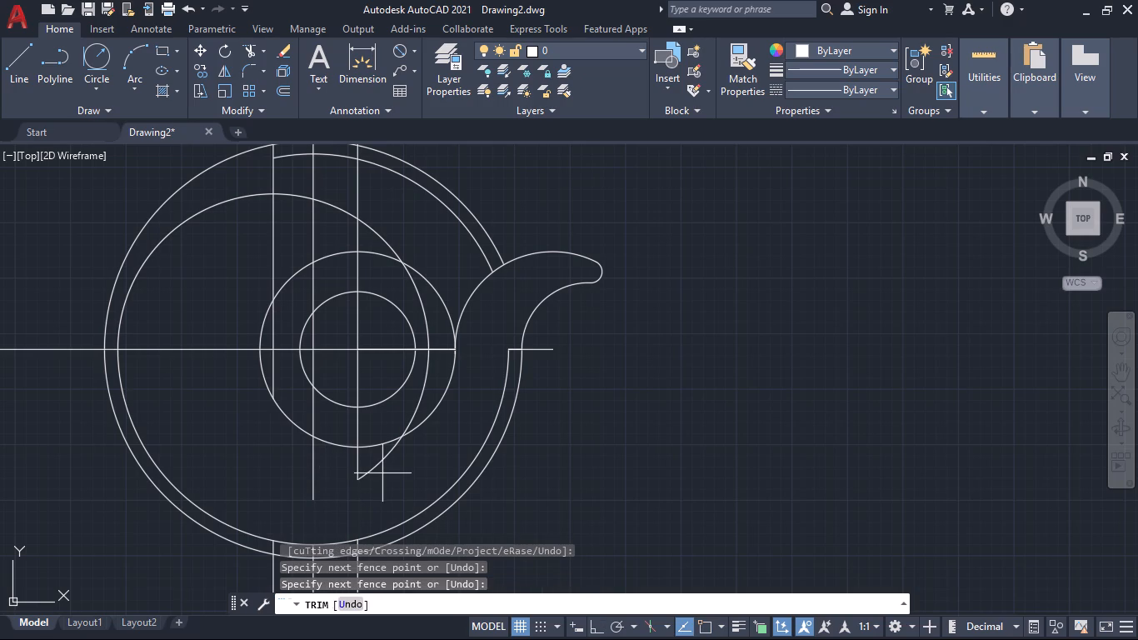
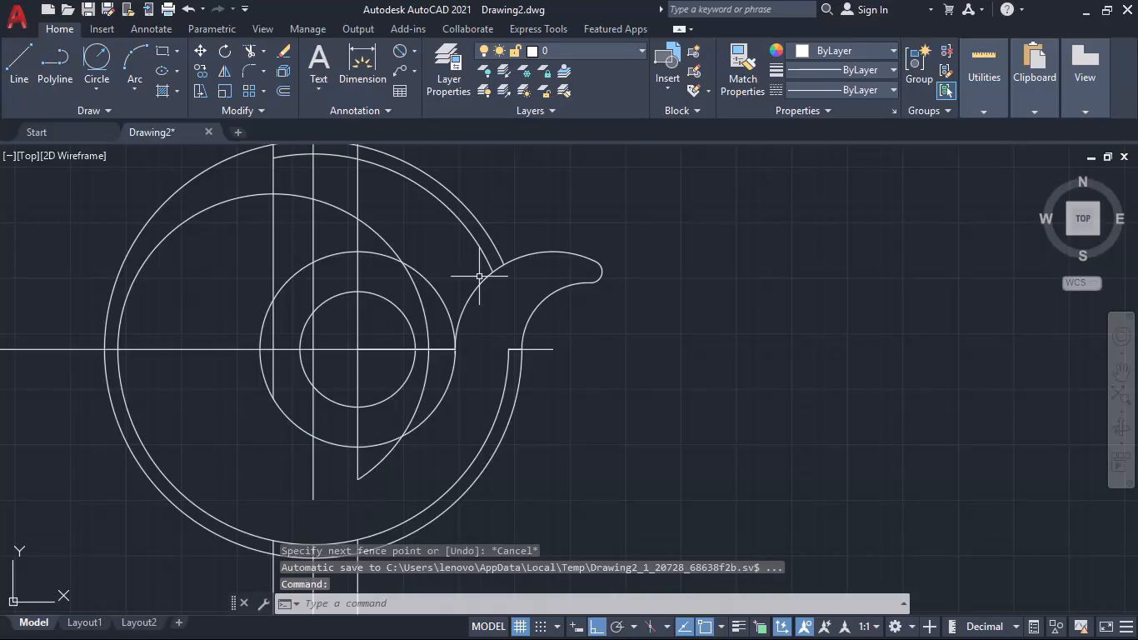
Add radius dimensions to the mid-size circle, the inner large circle's lower-left arc and the smallest circle.
left_click(399, 46)
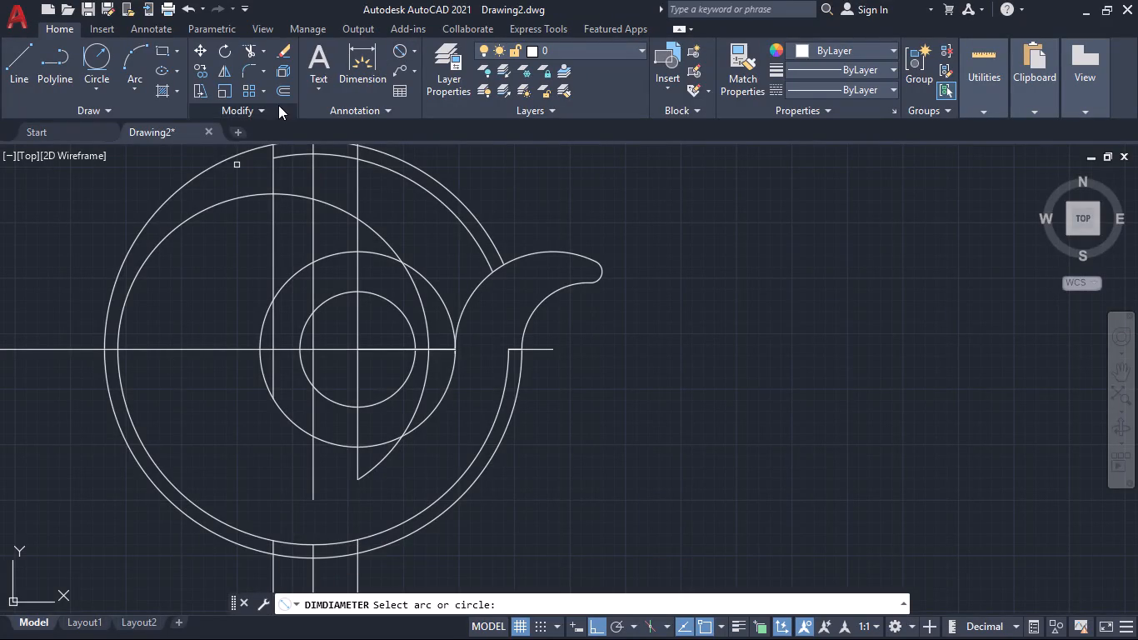
left_click(417, 51)
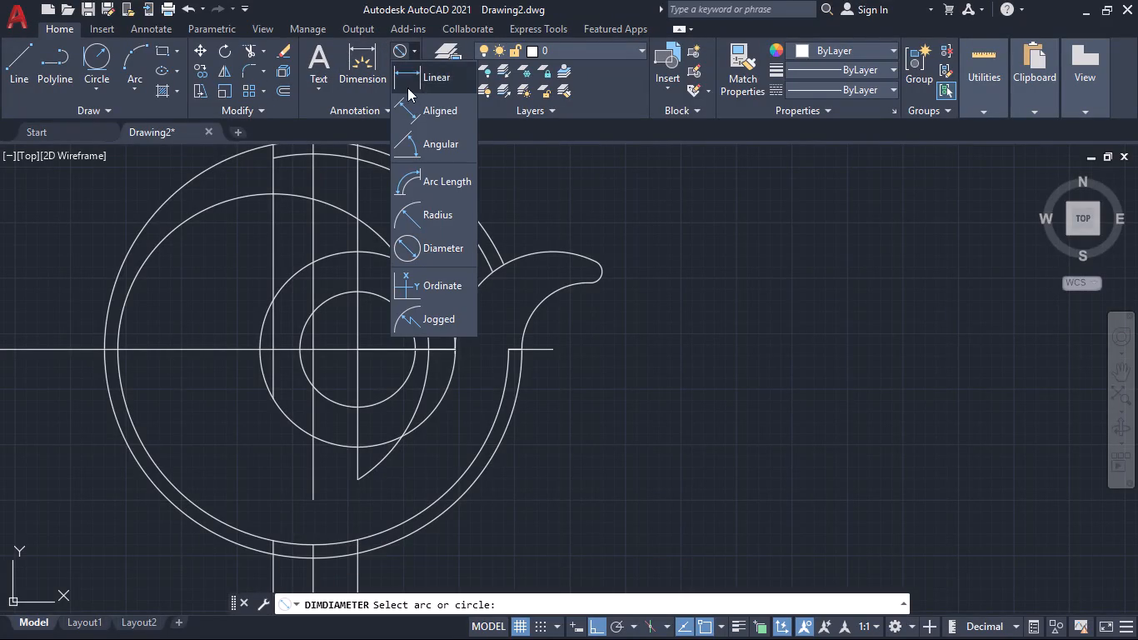
left_click(433, 226)
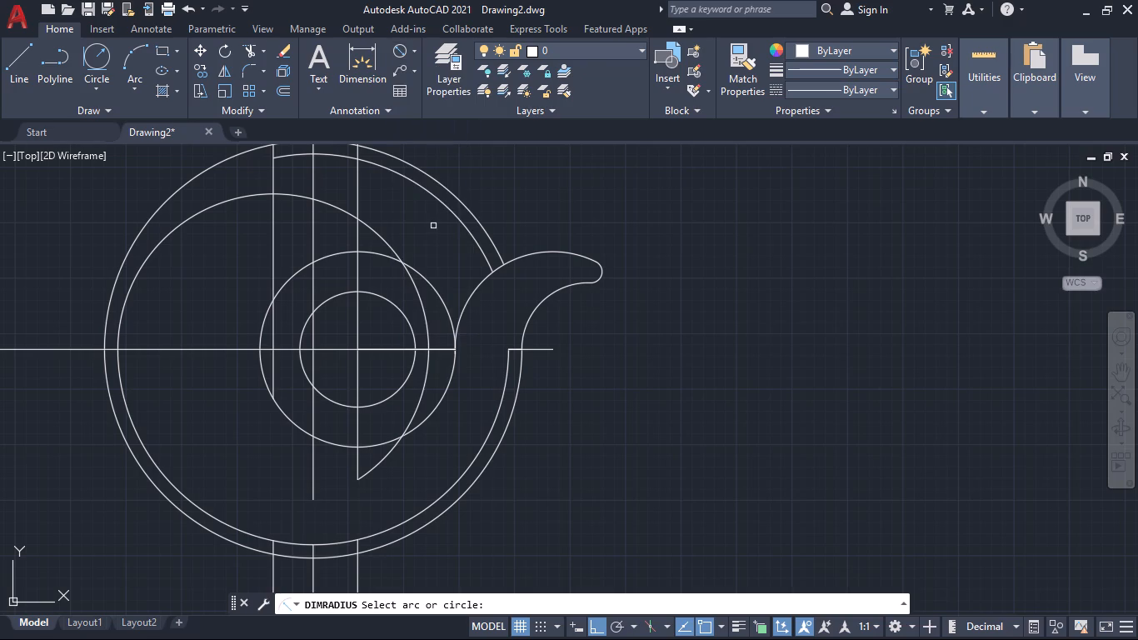
left_click(288, 419)
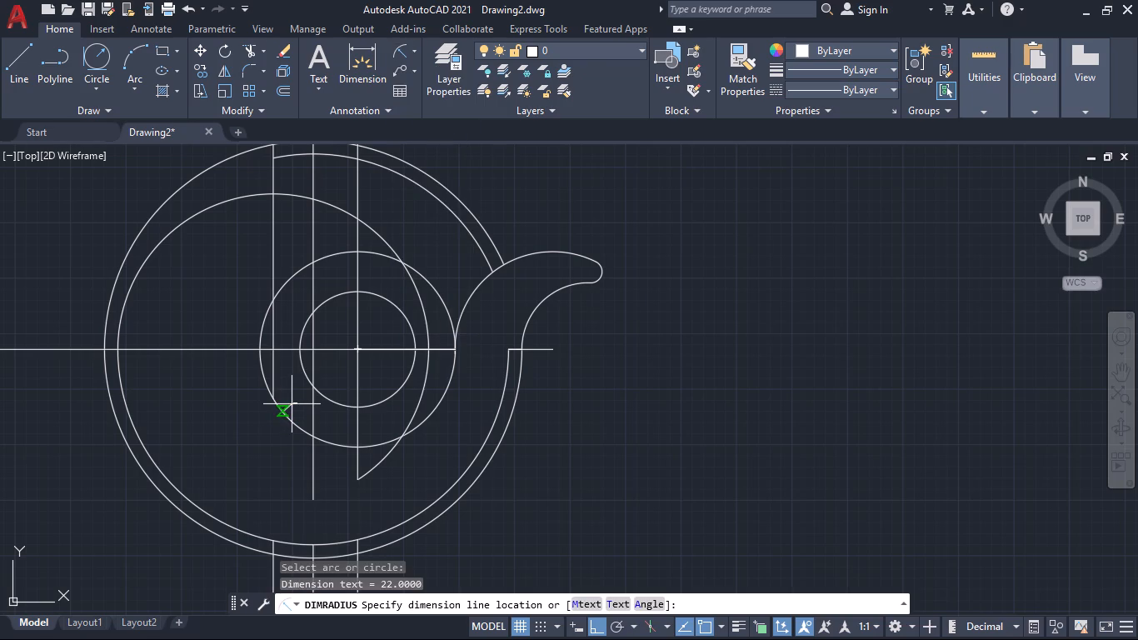
left_click(292, 404)
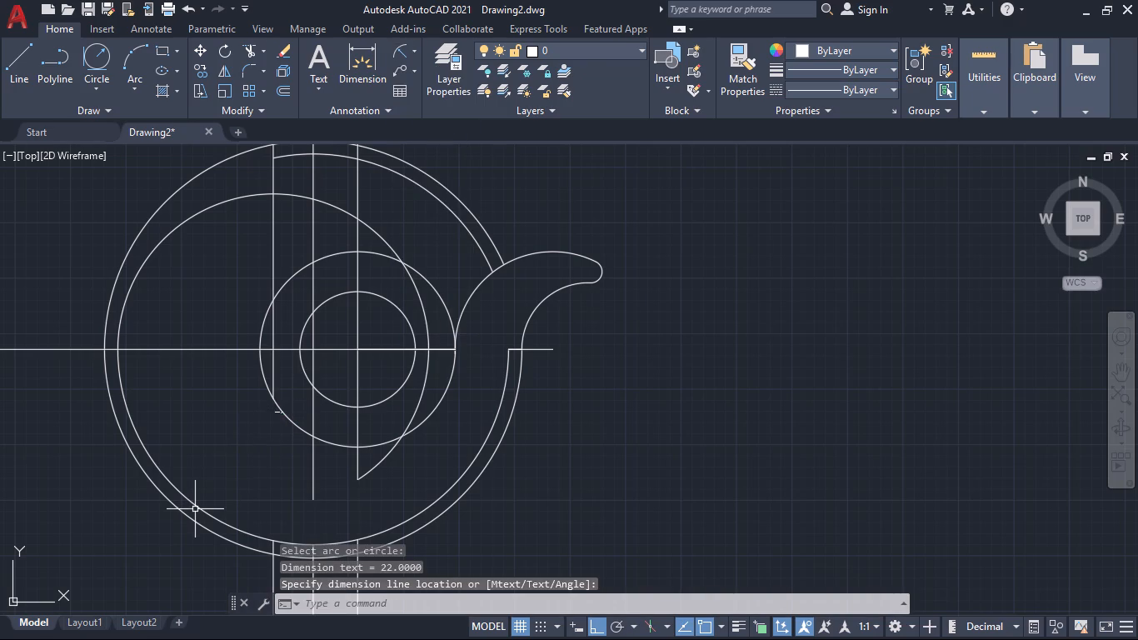
key("space")
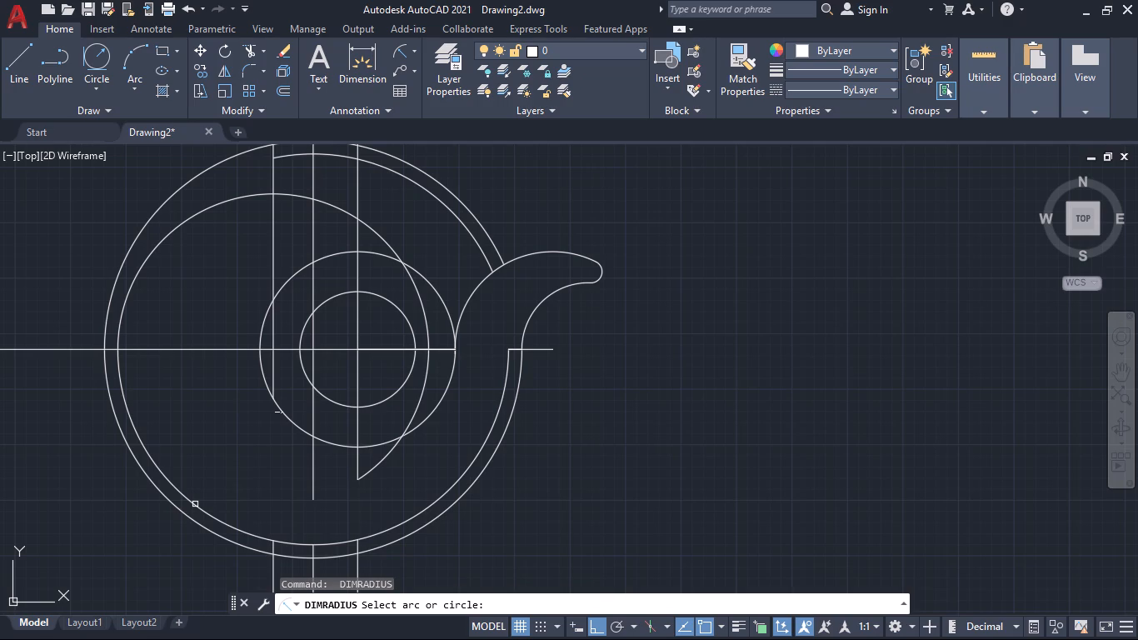
left_click(195, 504)
left_click(220, 483)
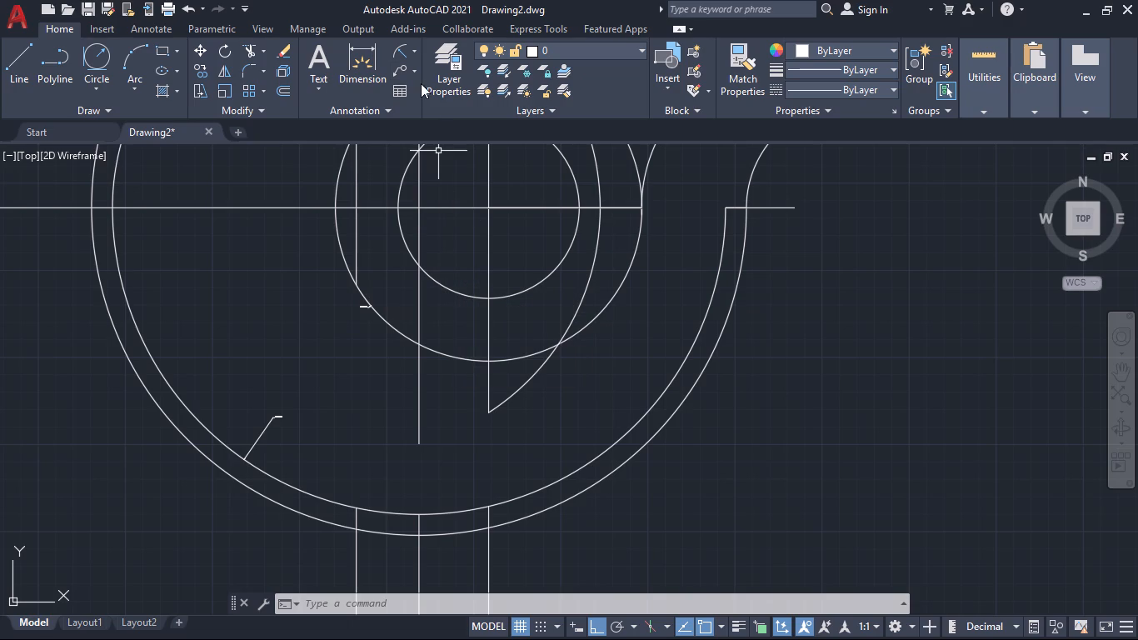
left_click(404, 50)
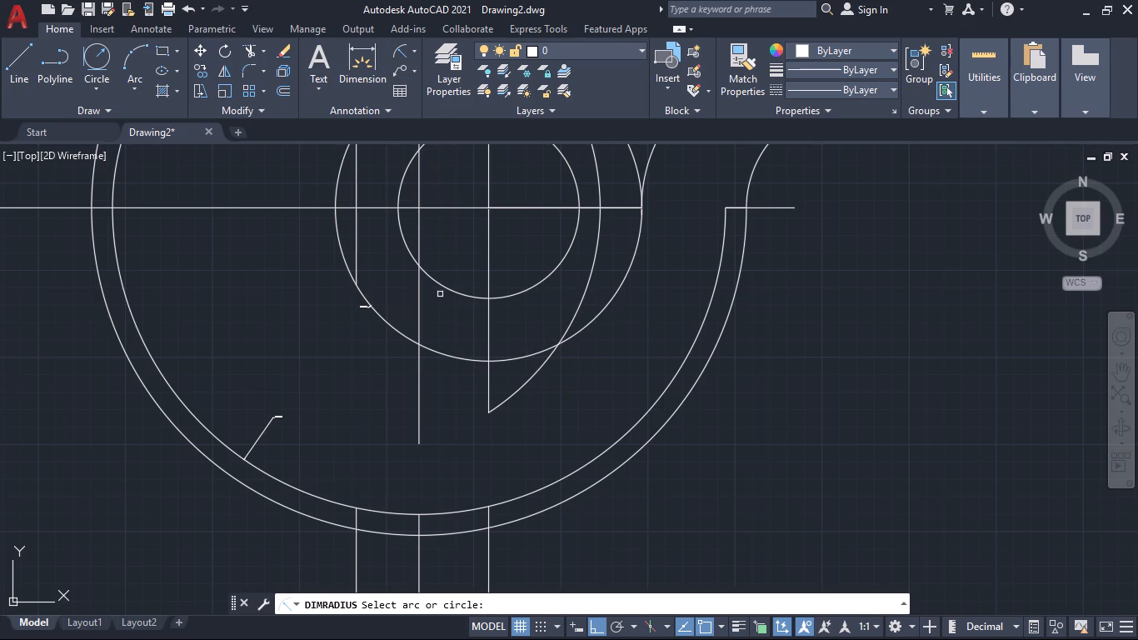
left_click(447, 290)
left_click(437, 311)
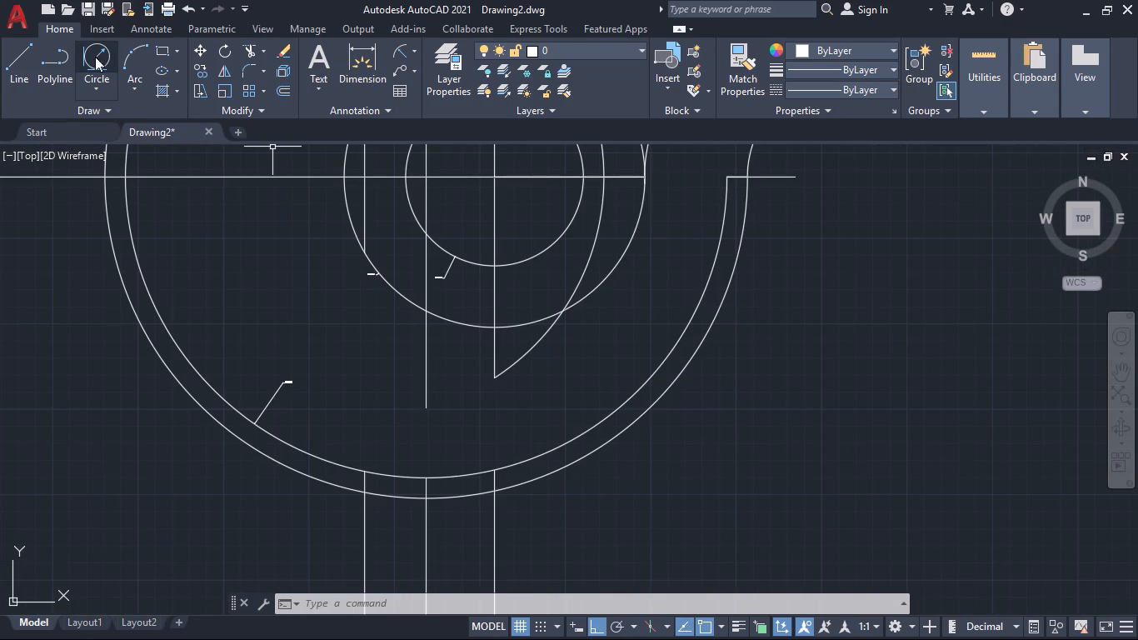
Draw a circle of radius 26 centred on the shared centre of the smallest and mid-size circles.
left_click(98, 83)
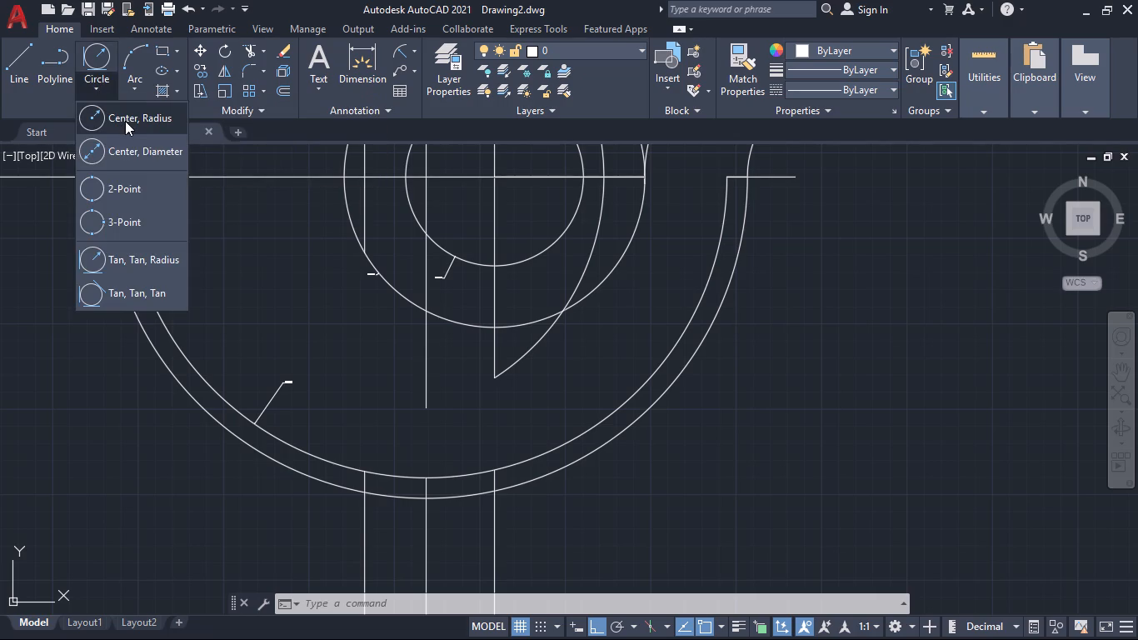
left_click(125, 121)
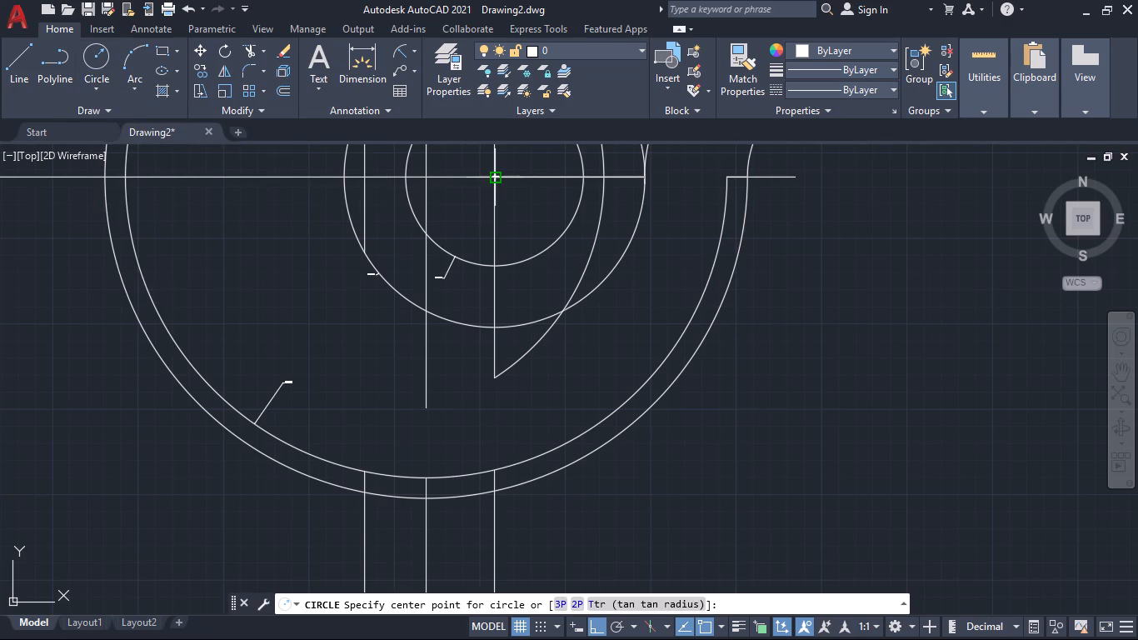
left_click(494, 182)
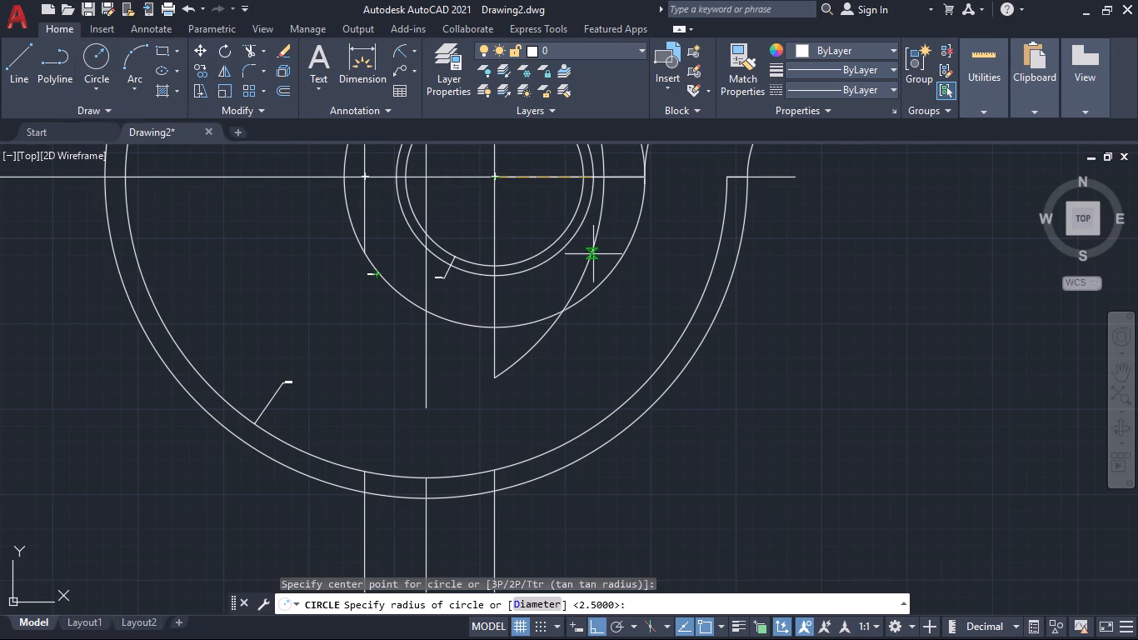
type("26")
key("Return")
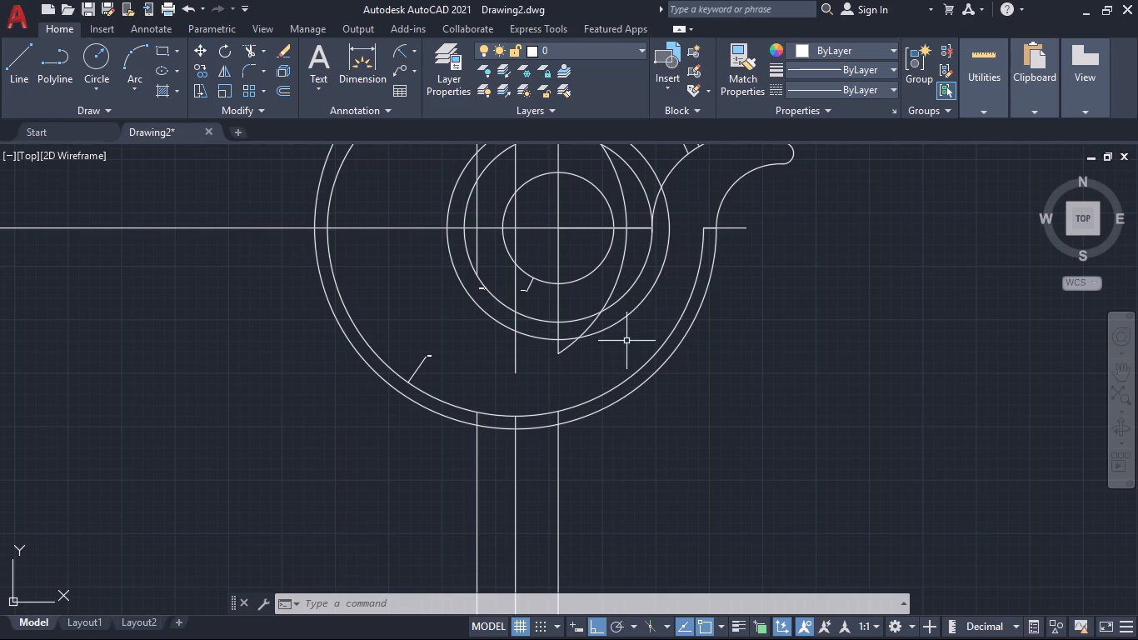
Draw a Tan, Tan, Radius circle of radius 6 between the radius-26 circle and the inner large circle's lower-right arc.
left_click(97, 91)
left_click(129, 255)
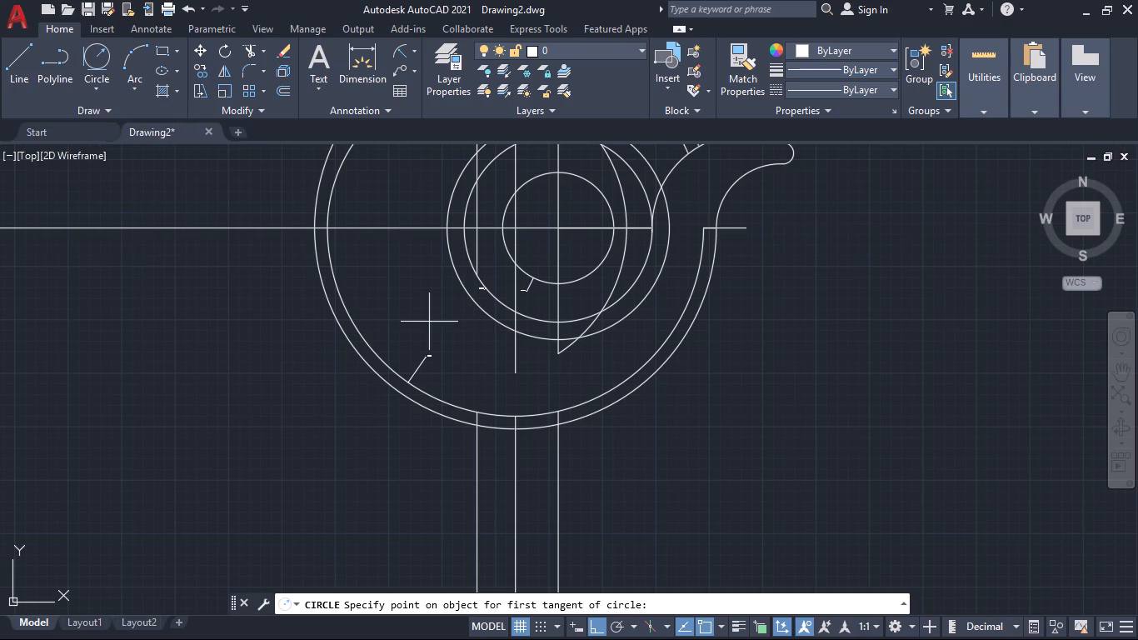
left_click(627, 316)
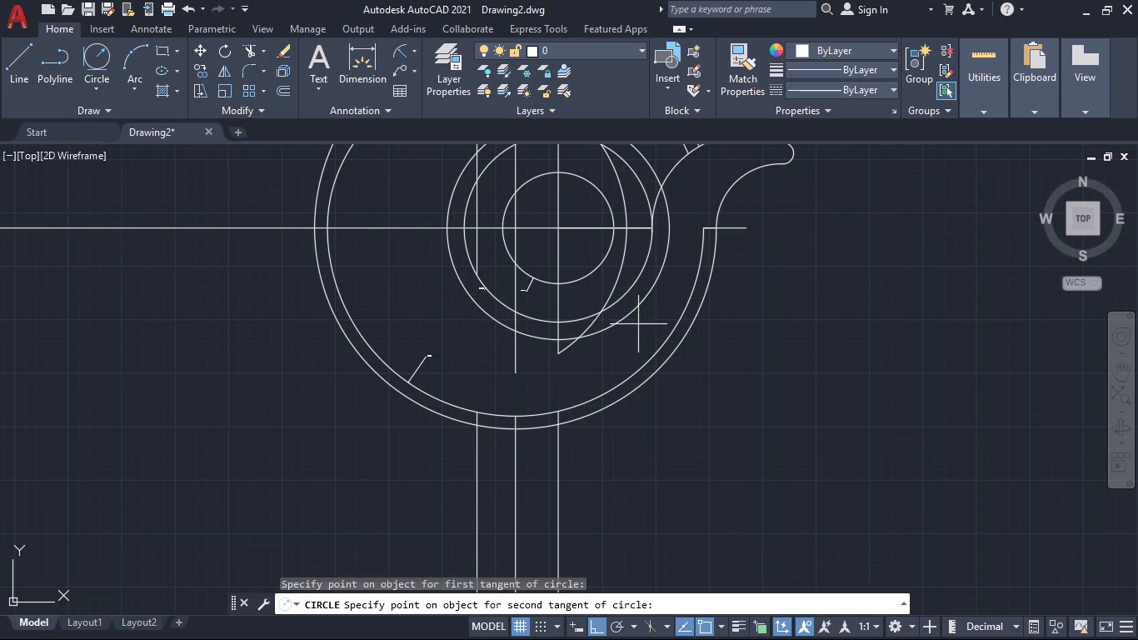
left_click(655, 352)
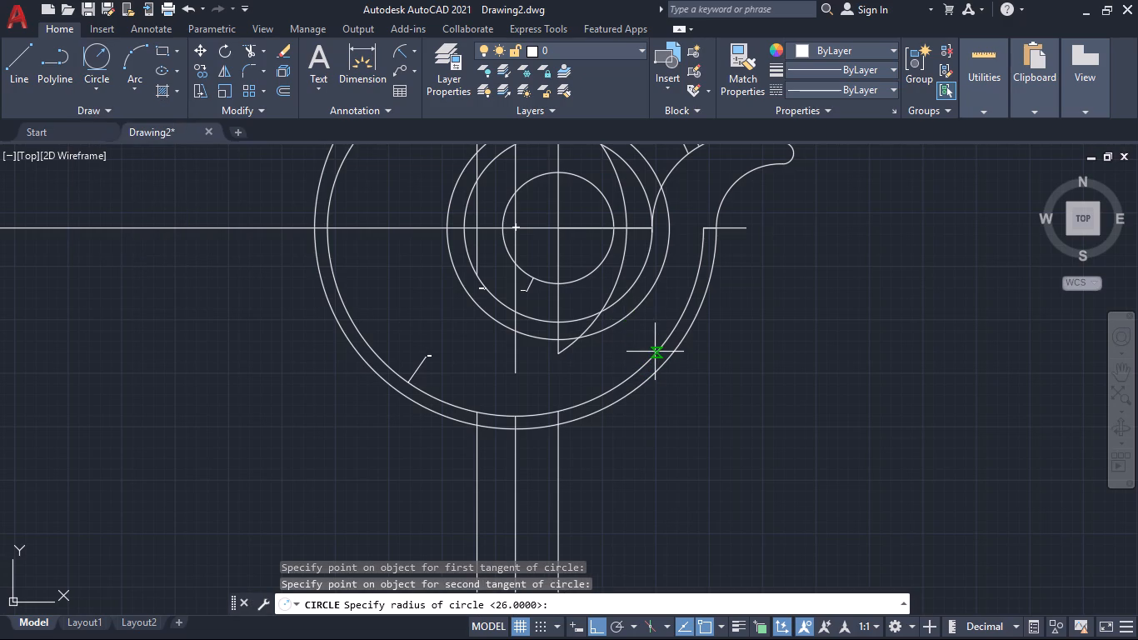
key("6")
key("Return")
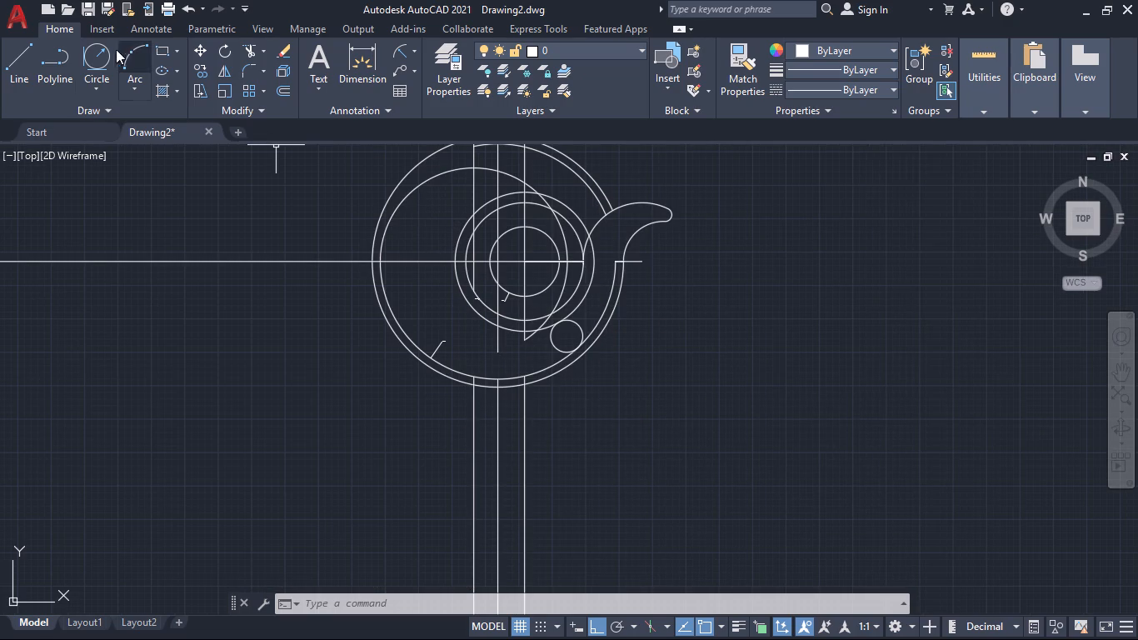
Draw a Tan, Tan, Radius circle of radius 9 between the left-offset circle's upper-left arc and the radius-26 circle.
left_click(92, 51)
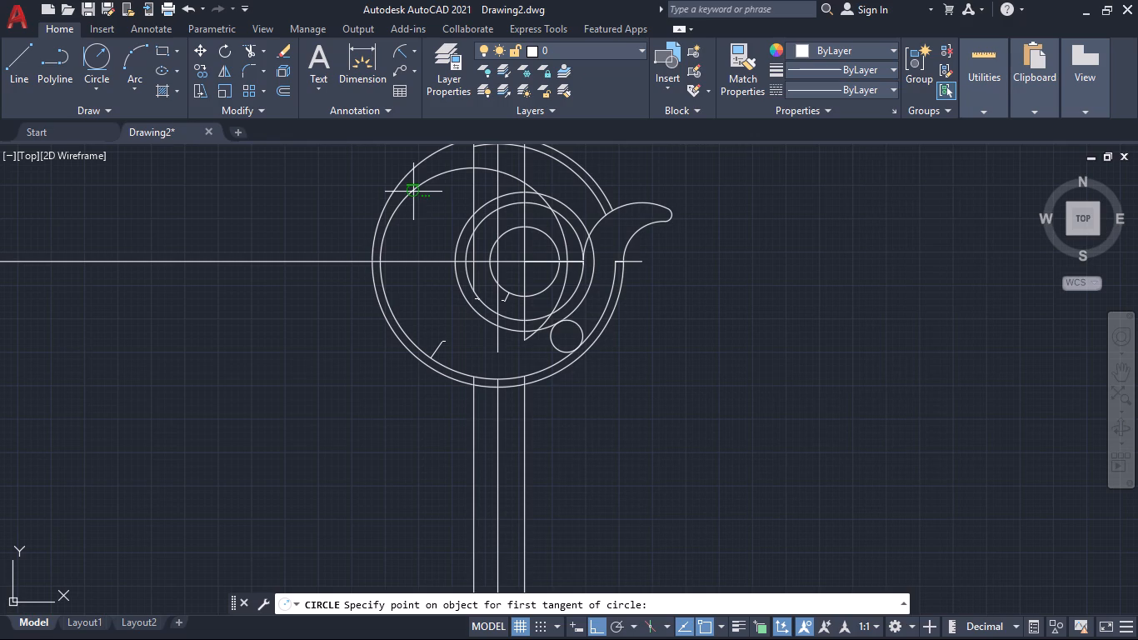
left_click(413, 192)
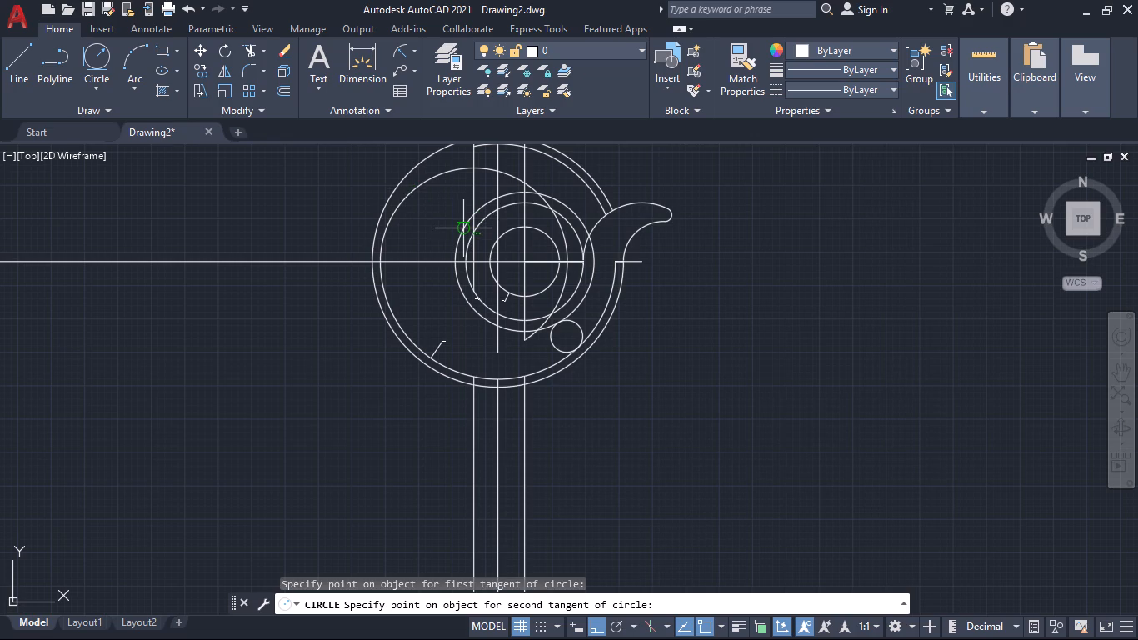
left_click(463, 228)
key("9")
key("Return")
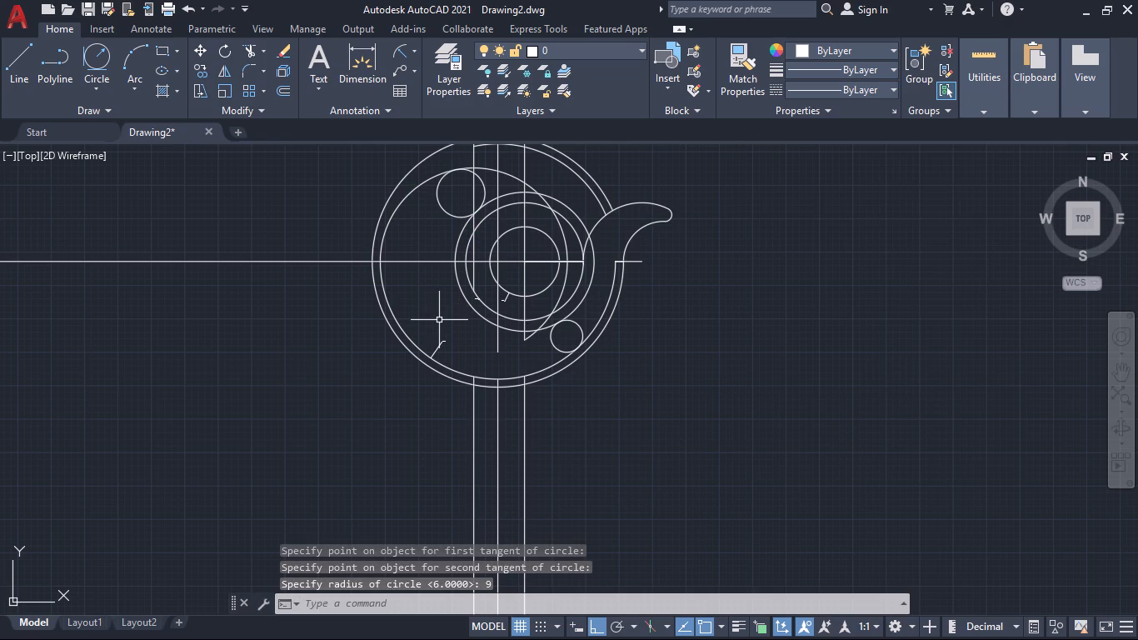
Trim the inner large circle's lower-right arc back to the radius-6 circle and remove the short horizontal line stubs below the hook tip.
type("tr")
key("Return")
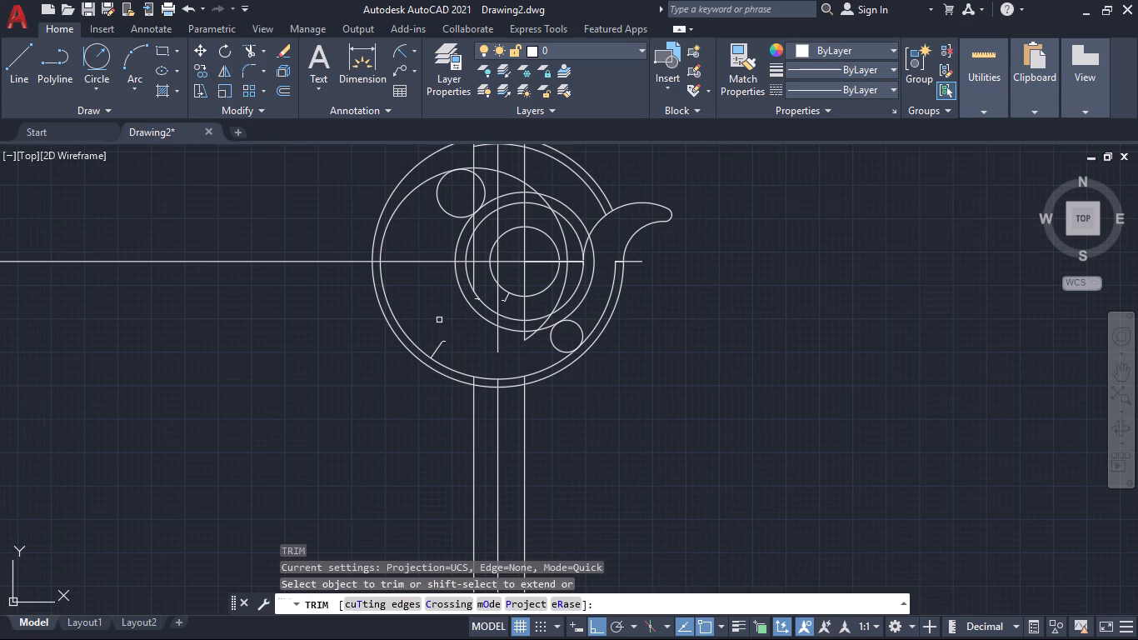
left_click(596, 323)
left_click(616, 261)
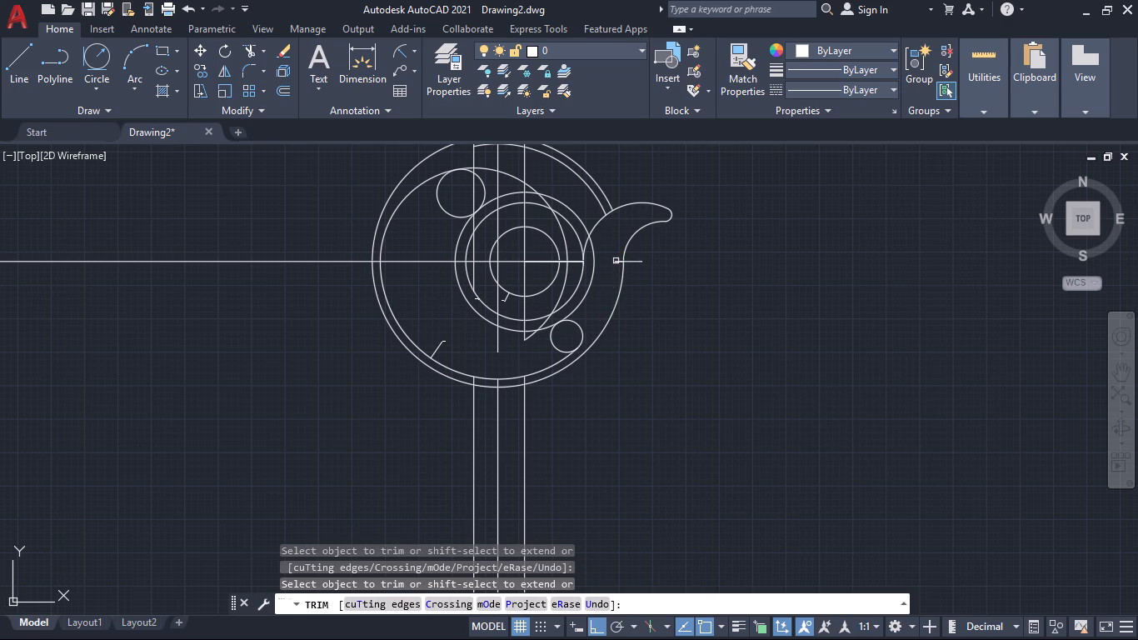
left_click(633, 262)
left_click(617, 262)
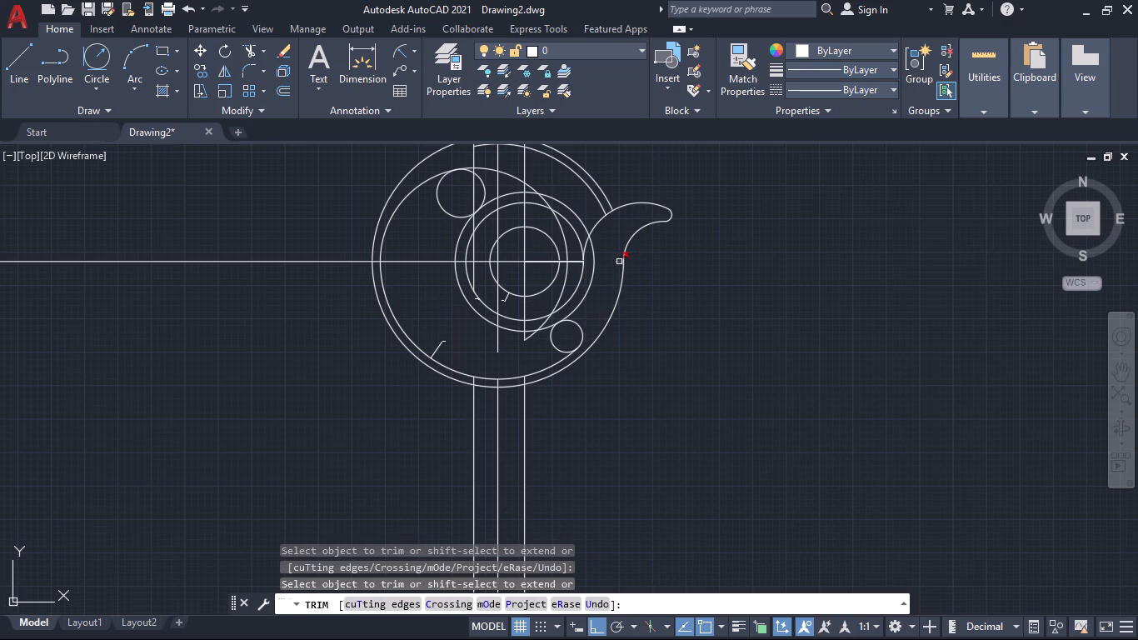
left_click(619, 262)
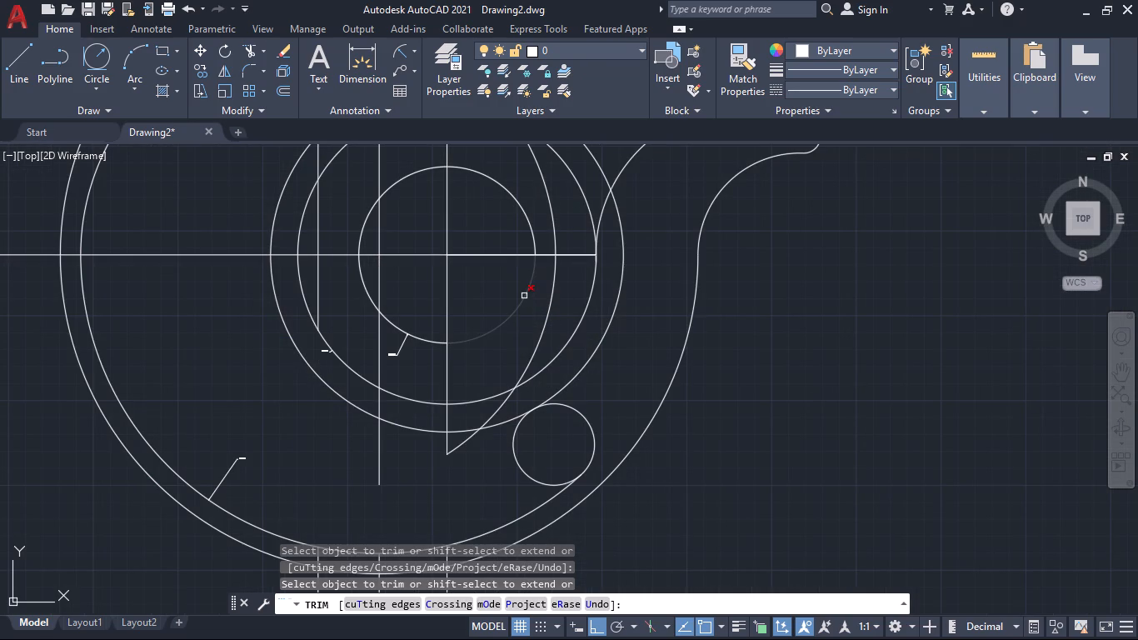
Trim away all the arc segments of the smallest circle.
left_click(524, 296)
left_click(394, 186)
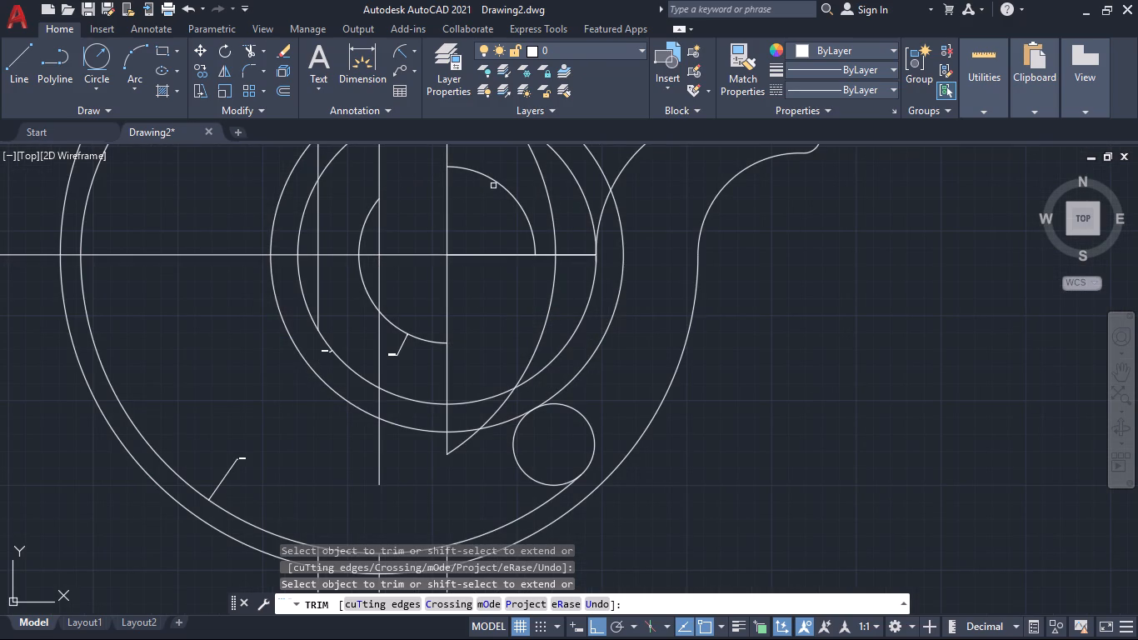
left_click(492, 179)
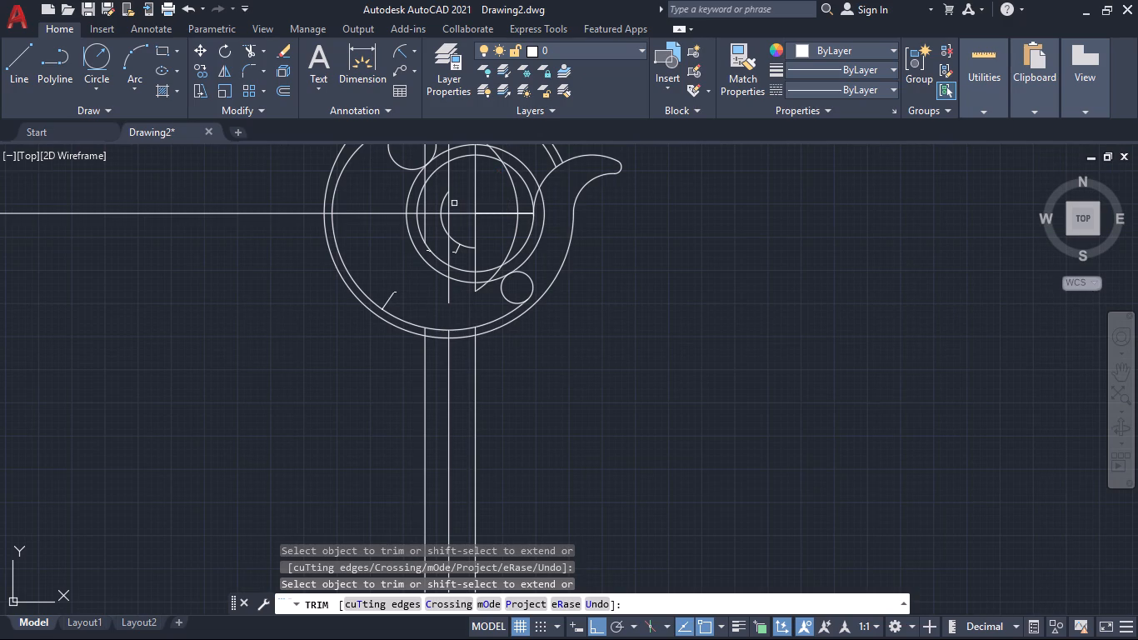
left_click(442, 207)
left_click(442, 232)
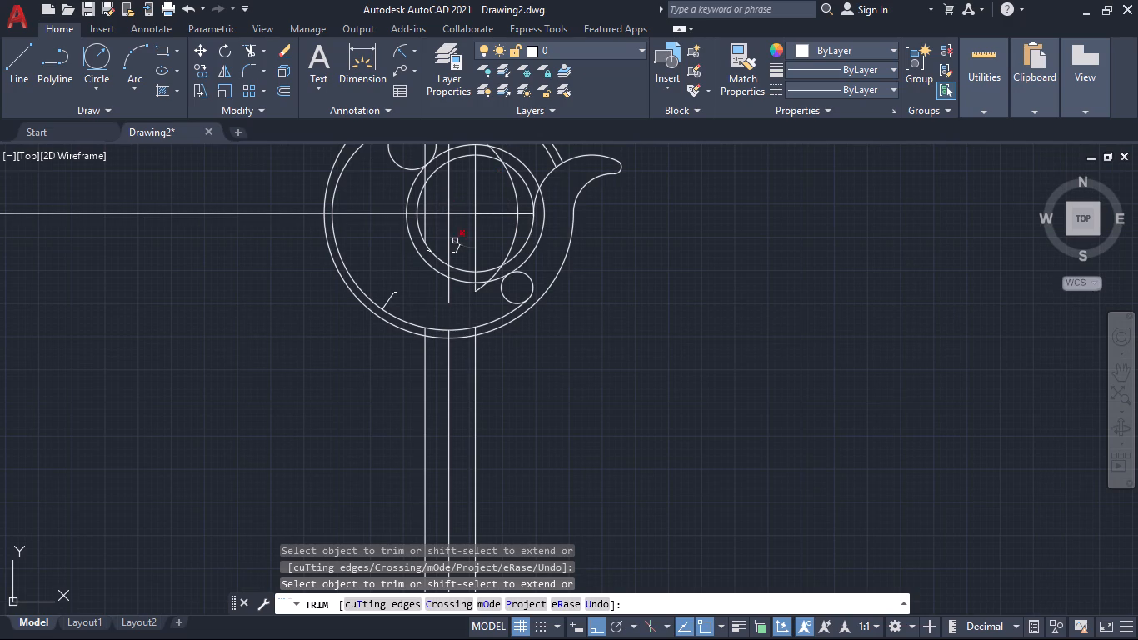
left_click(458, 242)
left_click(467, 247)
Trim the concentric circles' upper-right arcs, the radius-26 circle's right arc down to the radius-6 circle, and the centre lines crossing the hook opening.
left_click(532, 162)
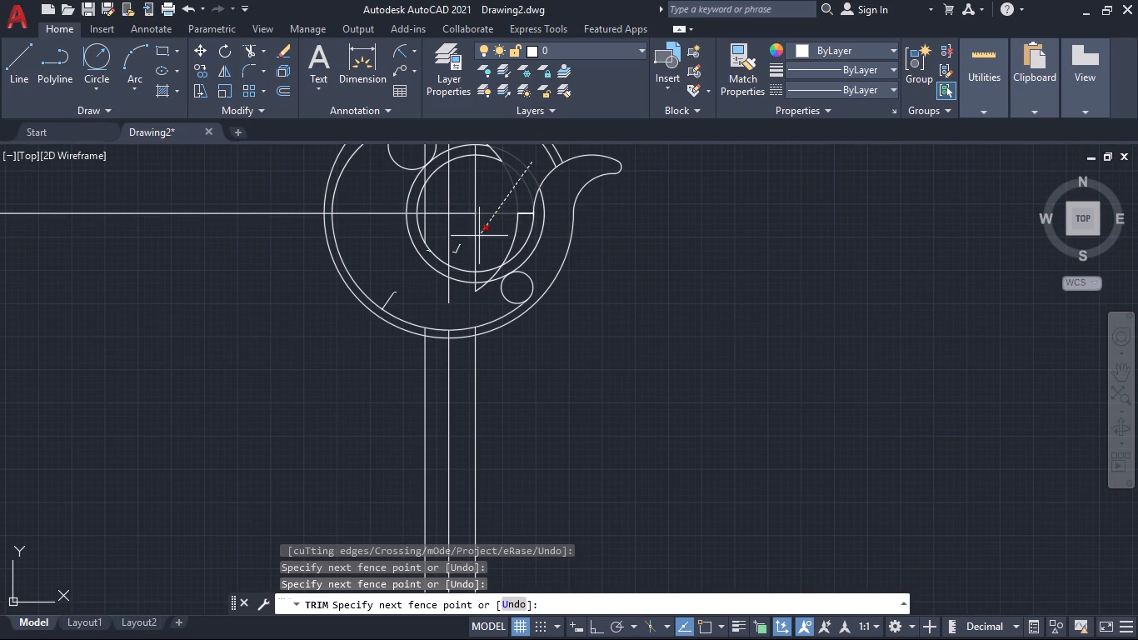
left_click(468, 250)
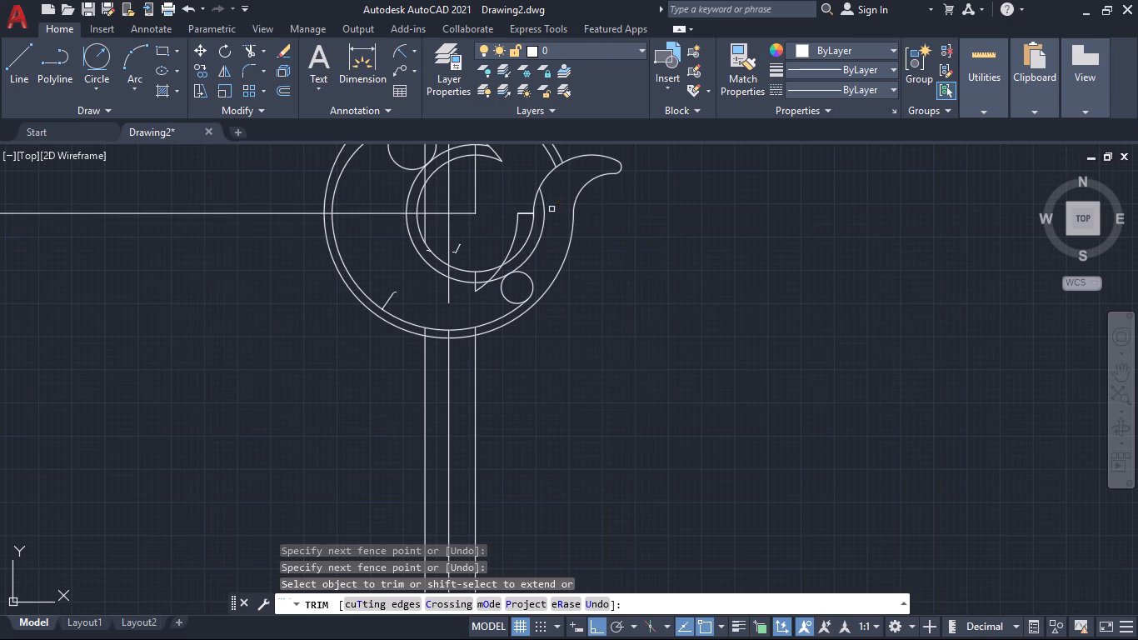
left_click(552, 209)
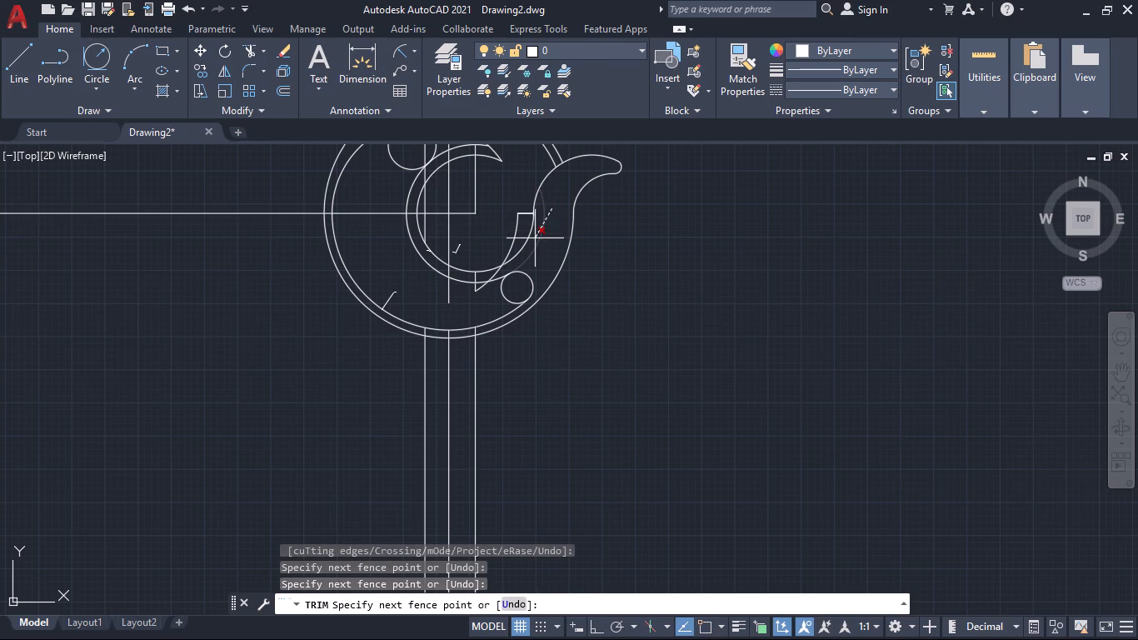
left_click(535, 238)
left_click(522, 209)
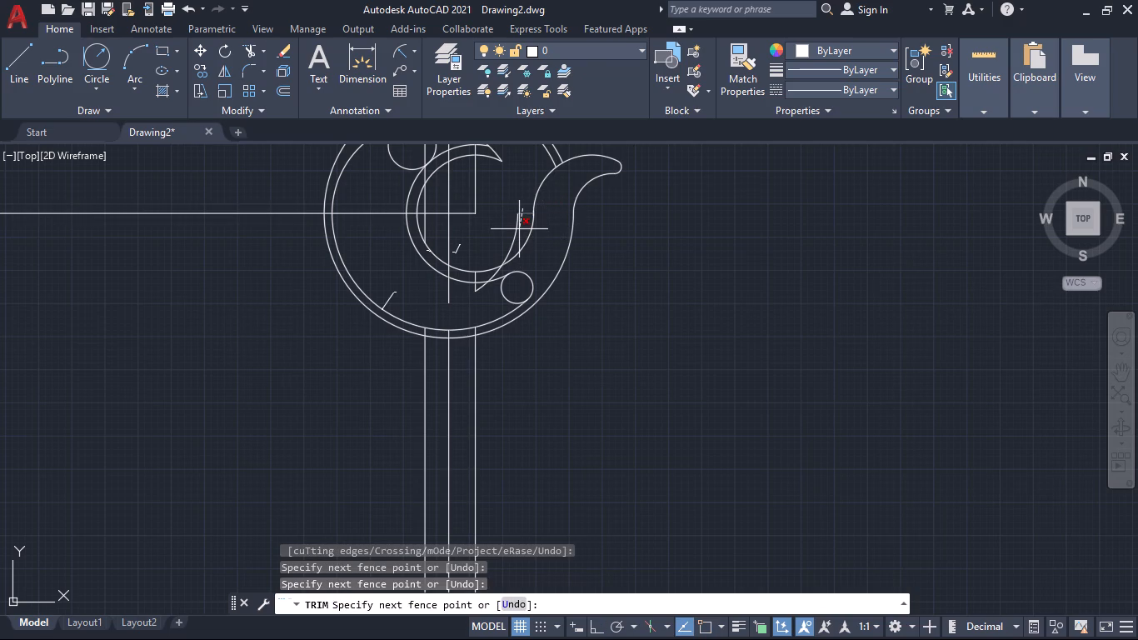
left_click(519, 229)
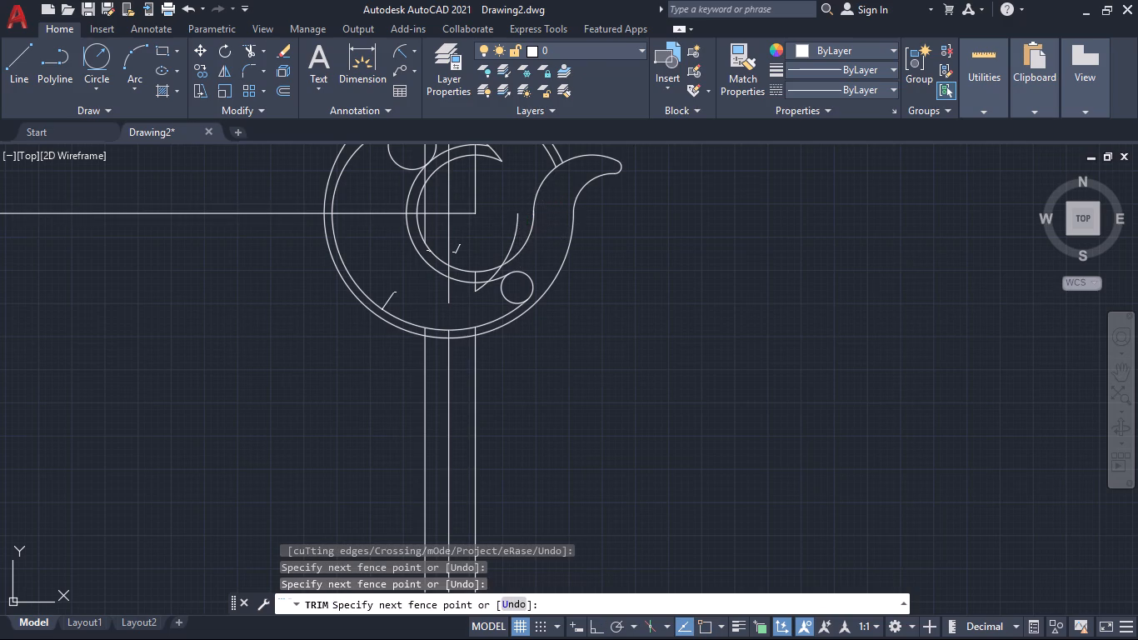
Trim away the left-offset circle's remaining lower-right arc and the right vertical line's stub below and between the two inner circles.
left_click(516, 234)
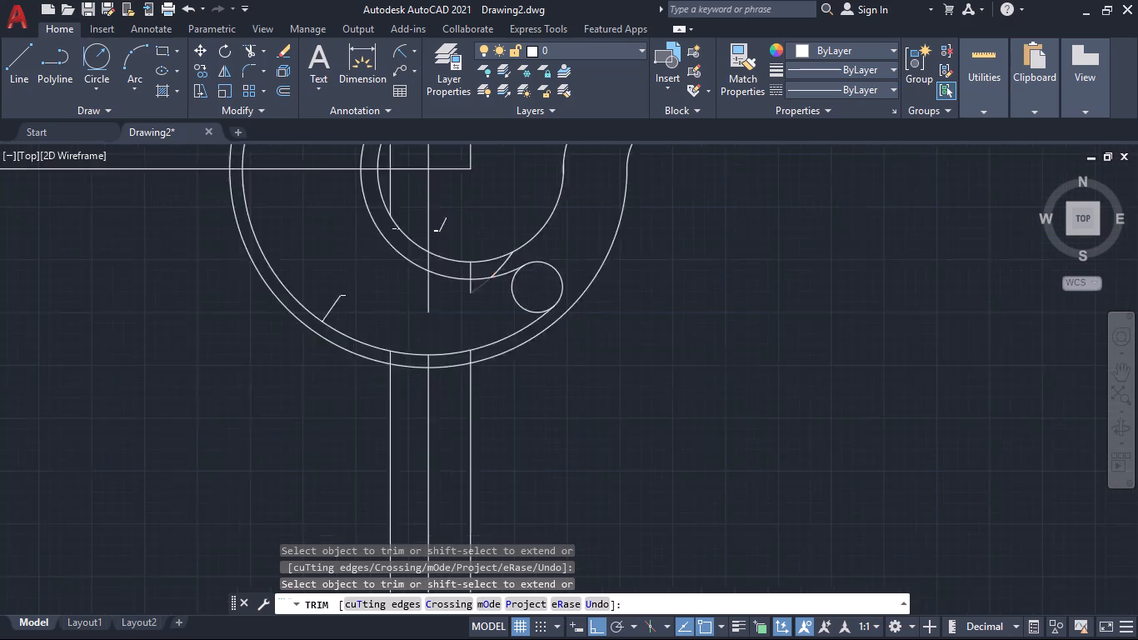
left_click(472, 283)
left_click(454, 283)
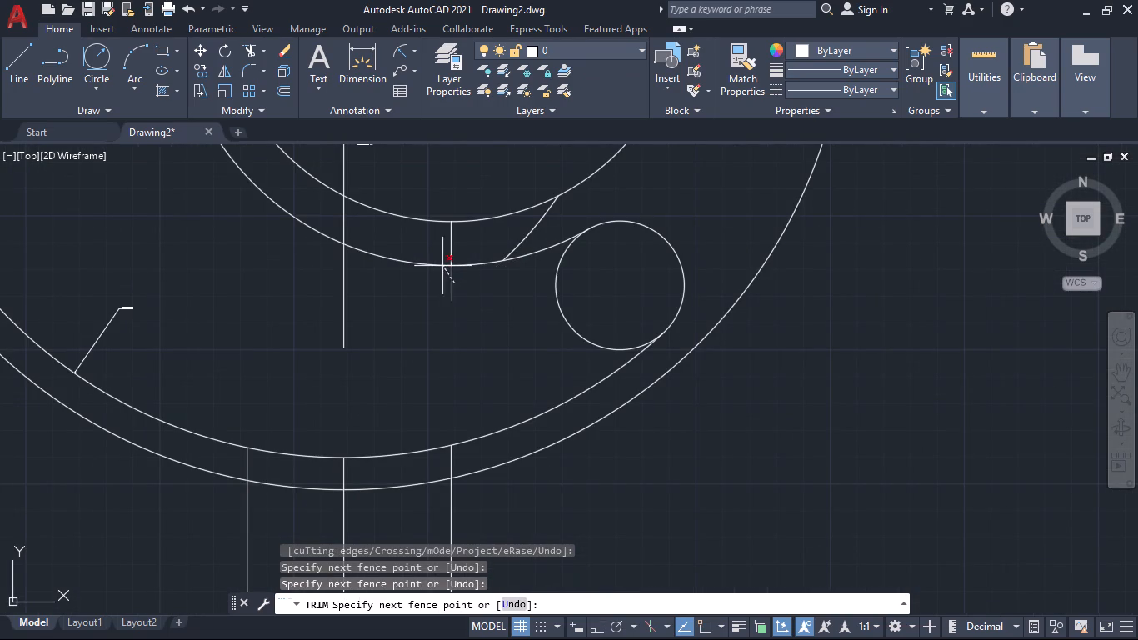
left_click(442, 286)
left_click(442, 250)
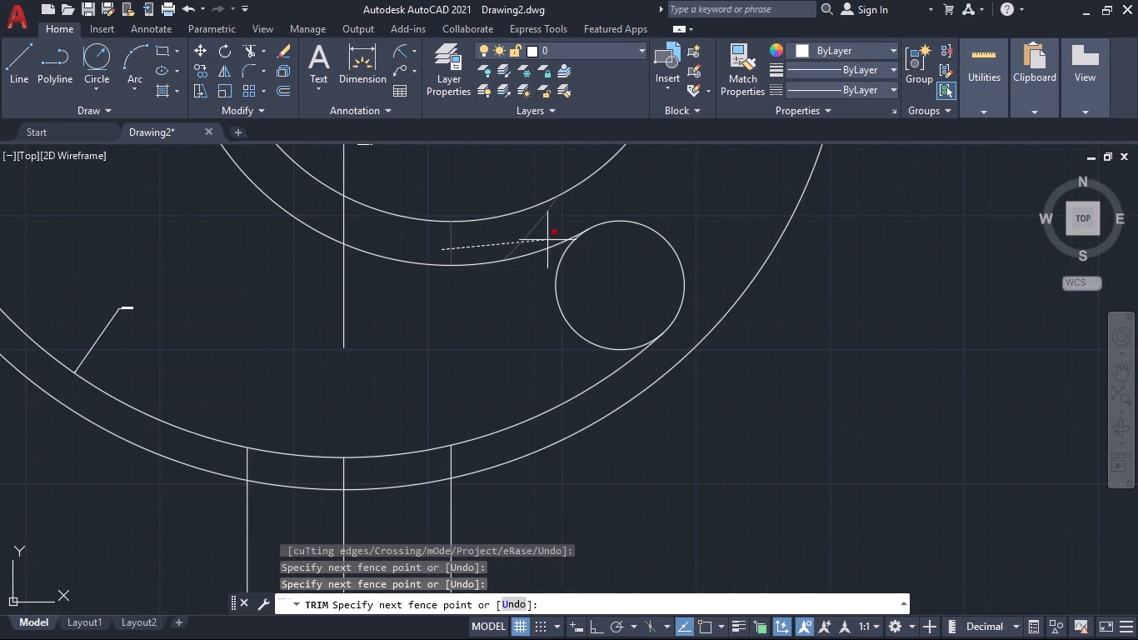
left_click(547, 240)
Trim the middle and left vertical lines below the horizontal centre line, and try trimming the short slanted stub inside the hook opening.
left_click(375, 321)
left_click(320, 272)
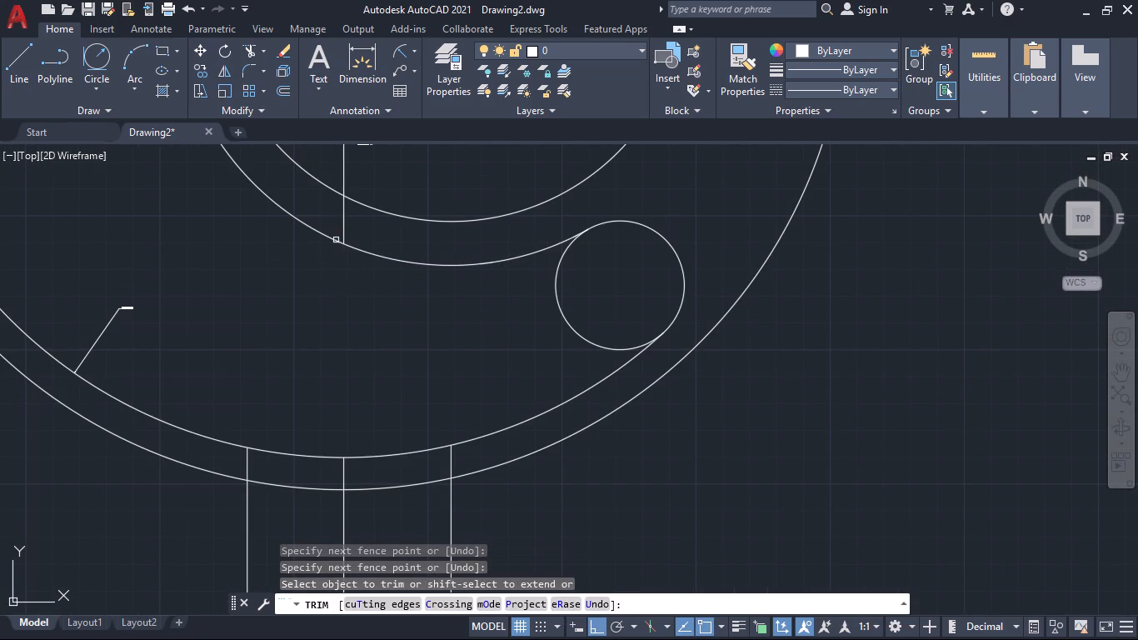
left_click(325, 221)
left_click(355, 227)
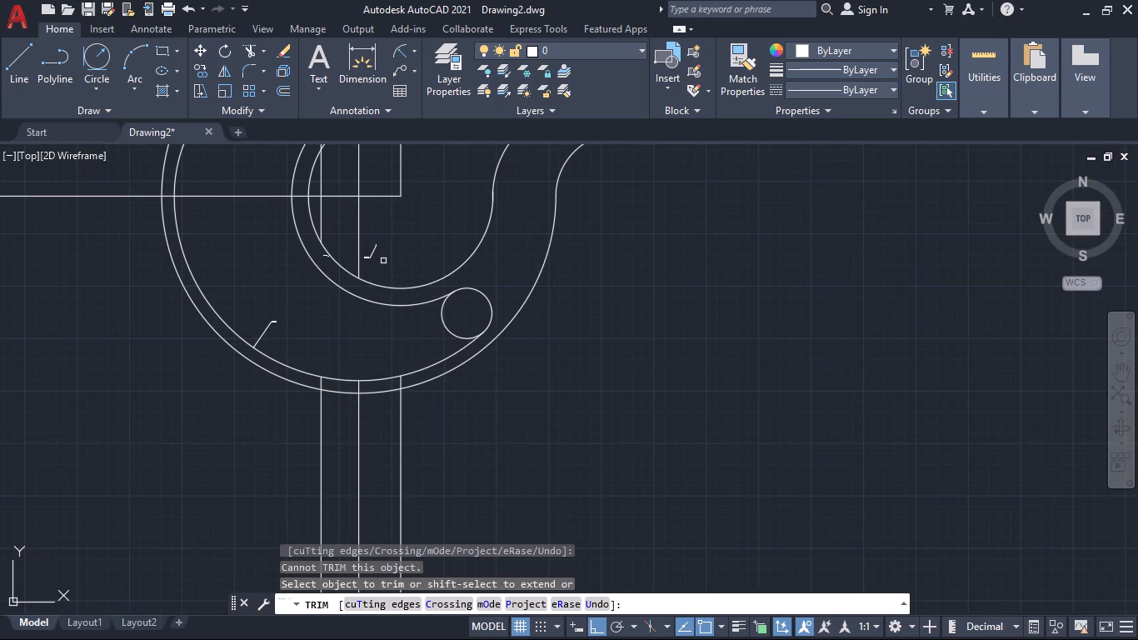
left_click(396, 264)
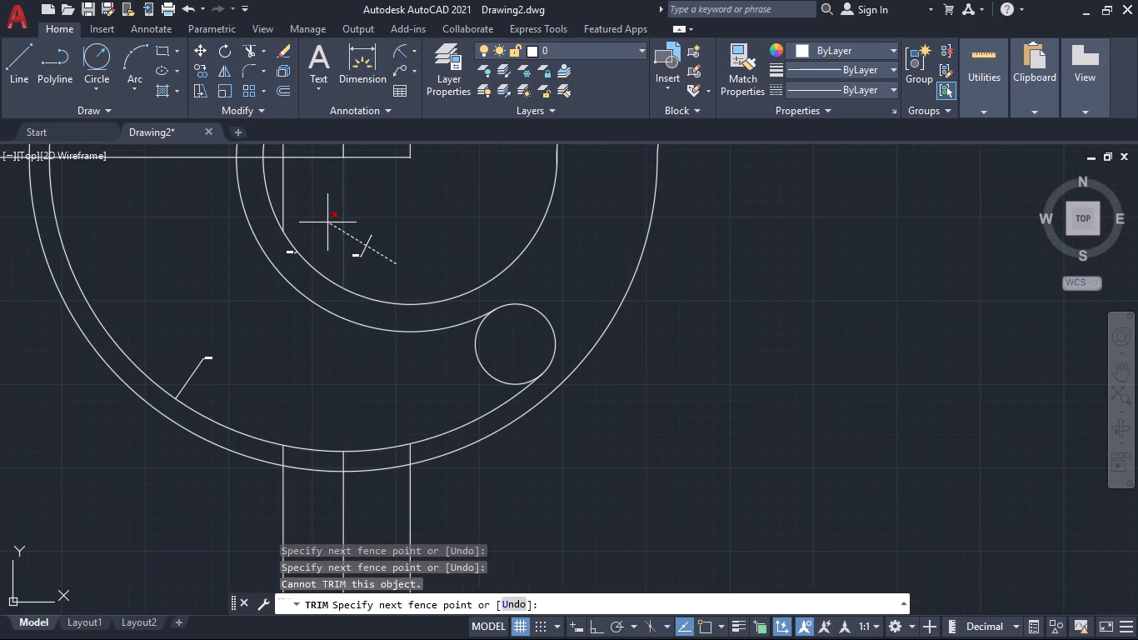
left_click(327, 222)
left_click(366, 249)
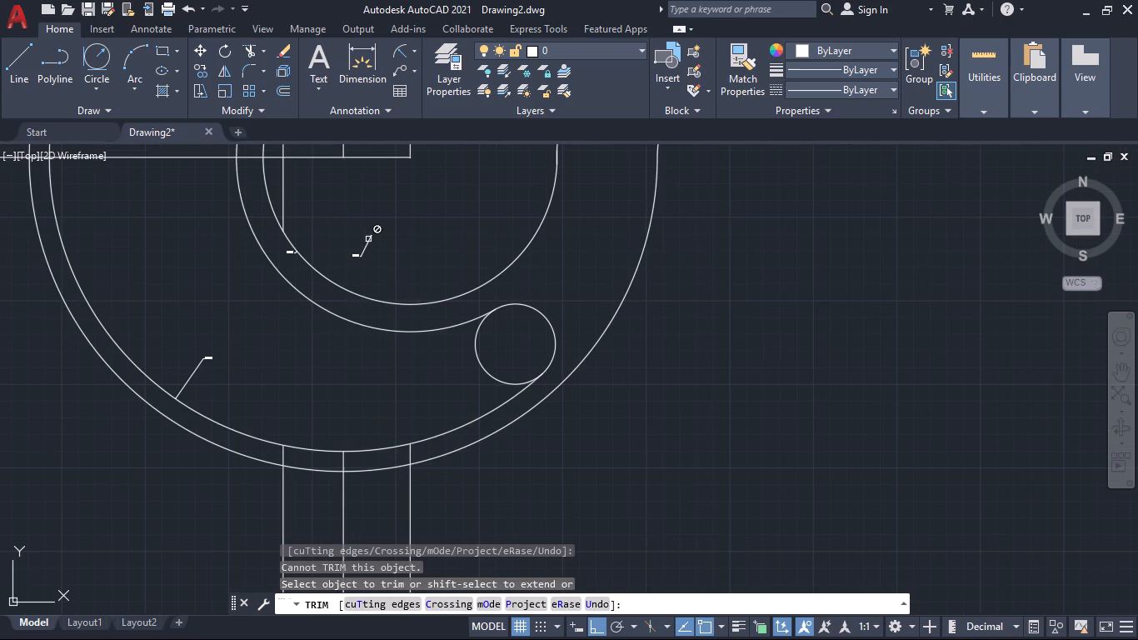
left_click(368, 238)
left_click(281, 201)
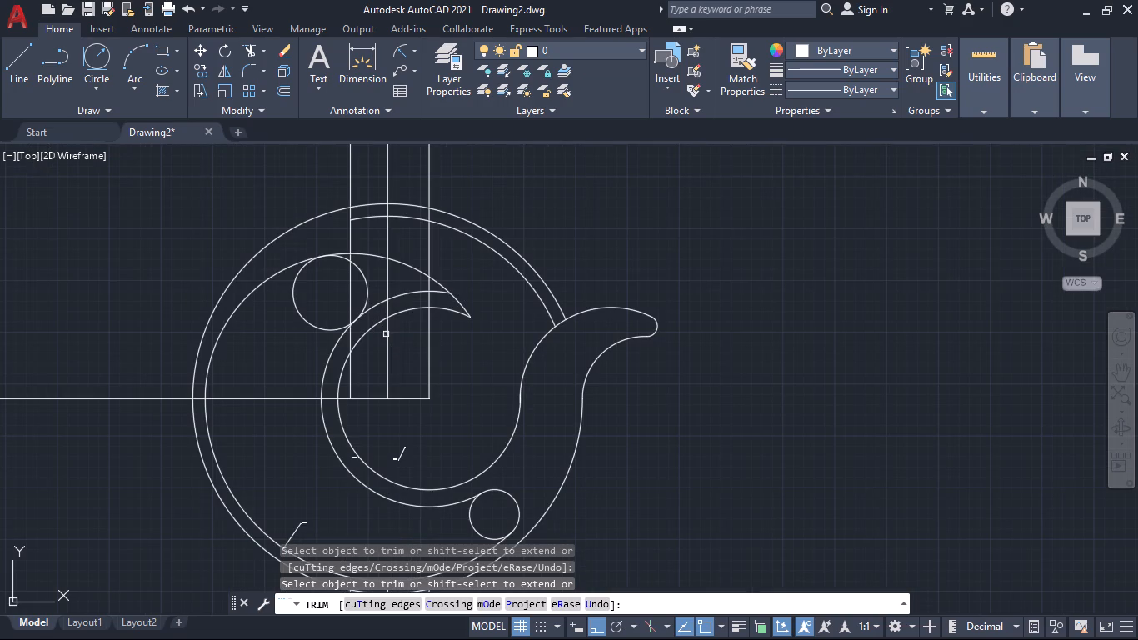
Trim the vertical lines inside the large circle and the upper arcs of the left-offset and two inner circles, back to the left vertical line.
left_click(331, 249)
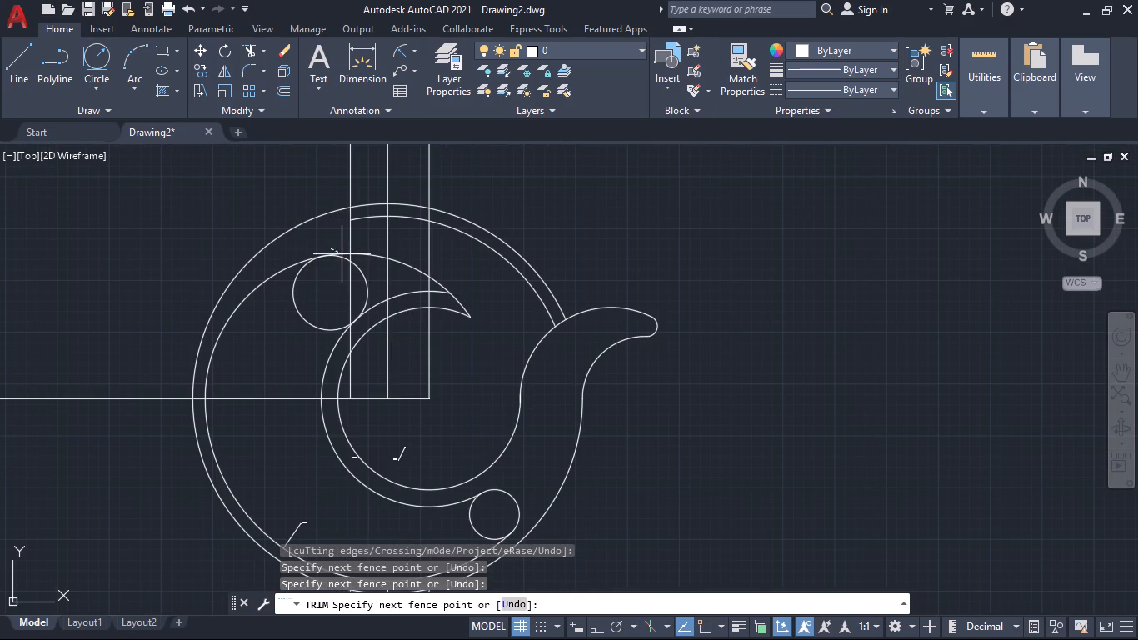
left_click(343, 255)
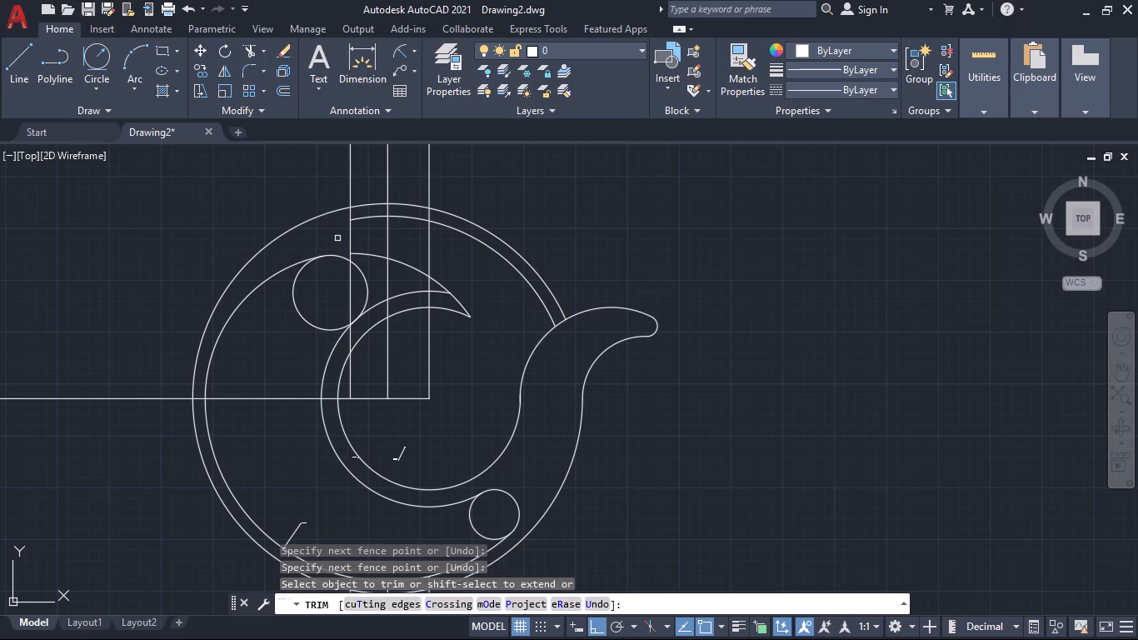
left_click(337, 238)
left_click(452, 265)
left_click(340, 241)
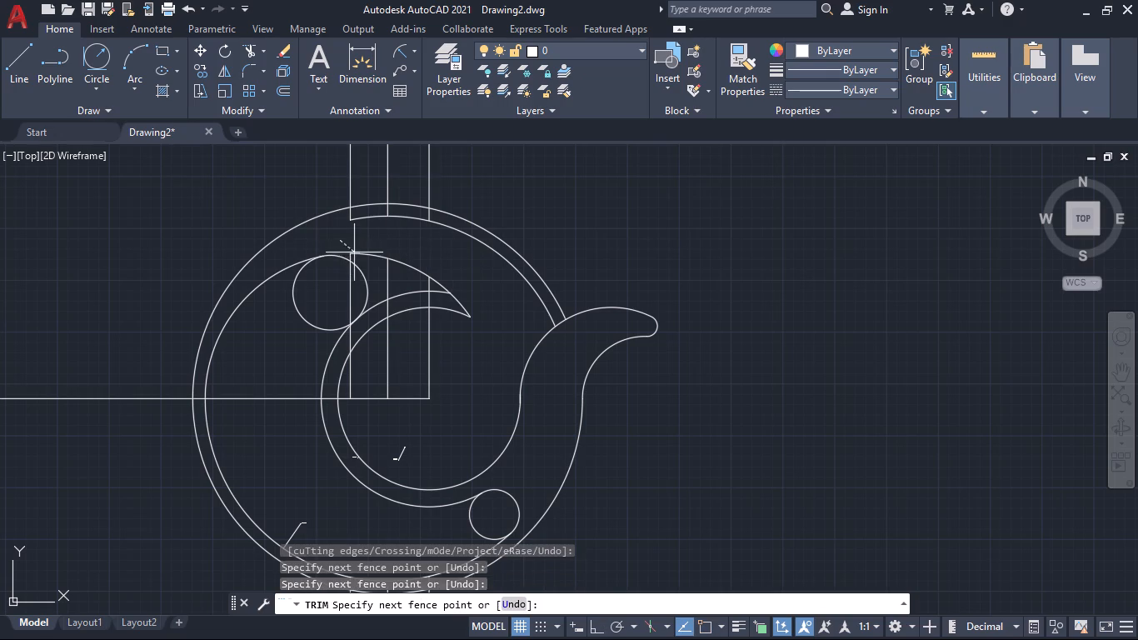
left_click(468, 345)
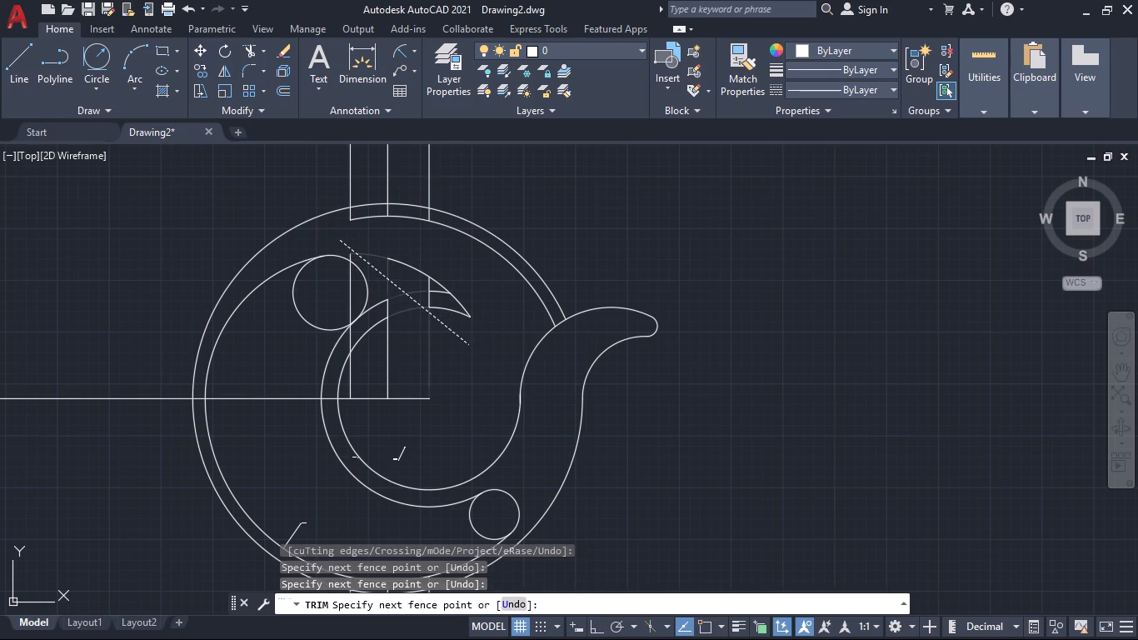
left_click(479, 343)
left_click(403, 259)
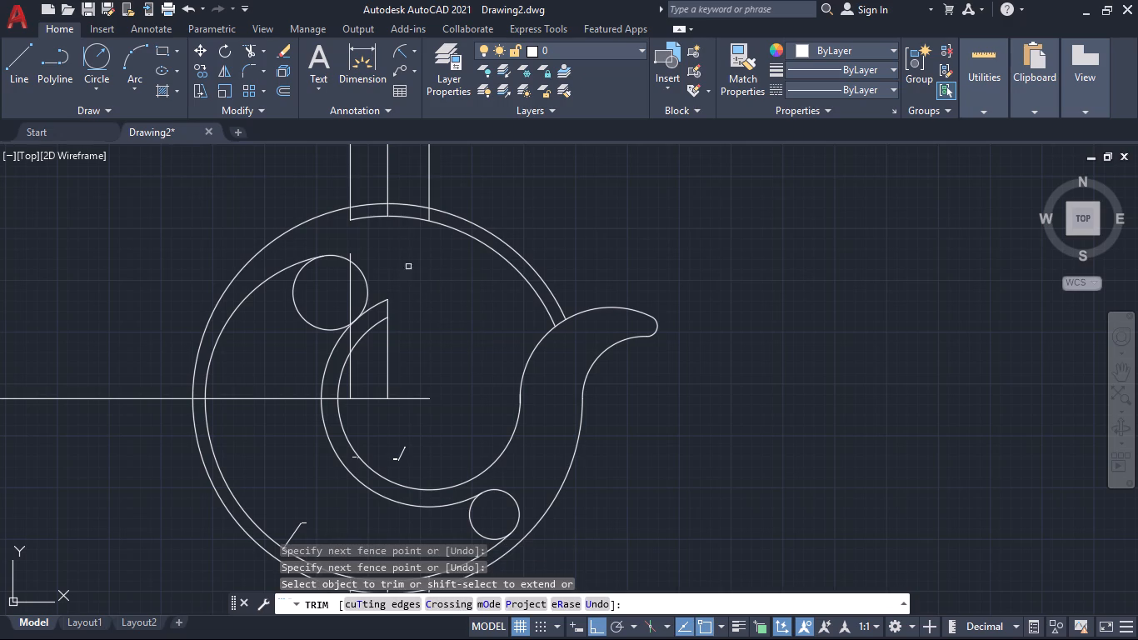
left_click(384, 280)
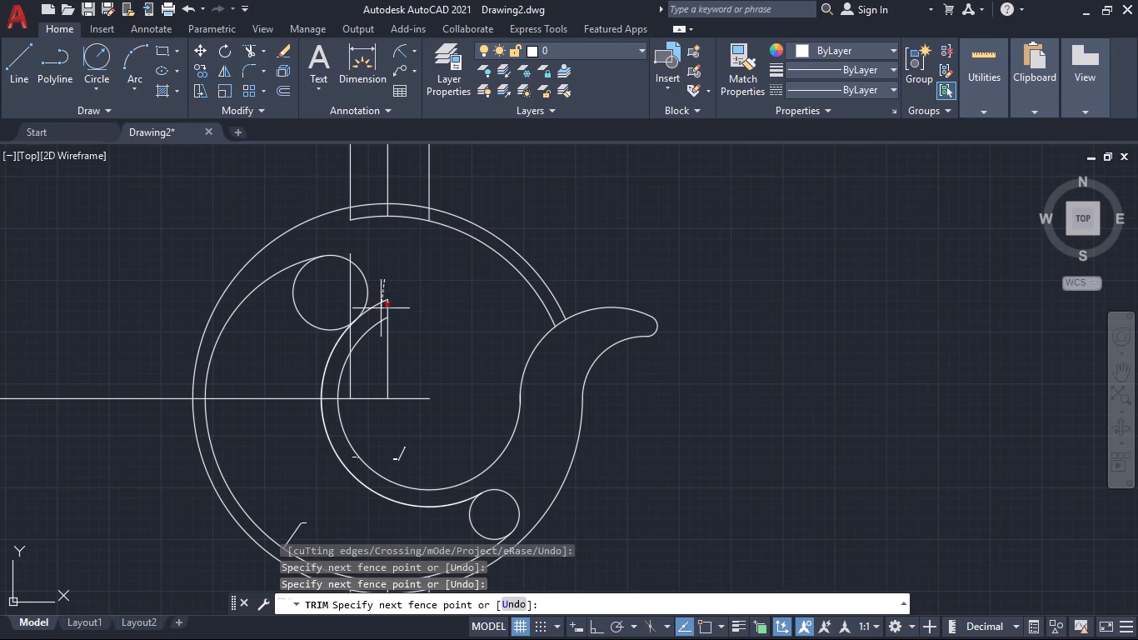
left_click(374, 386)
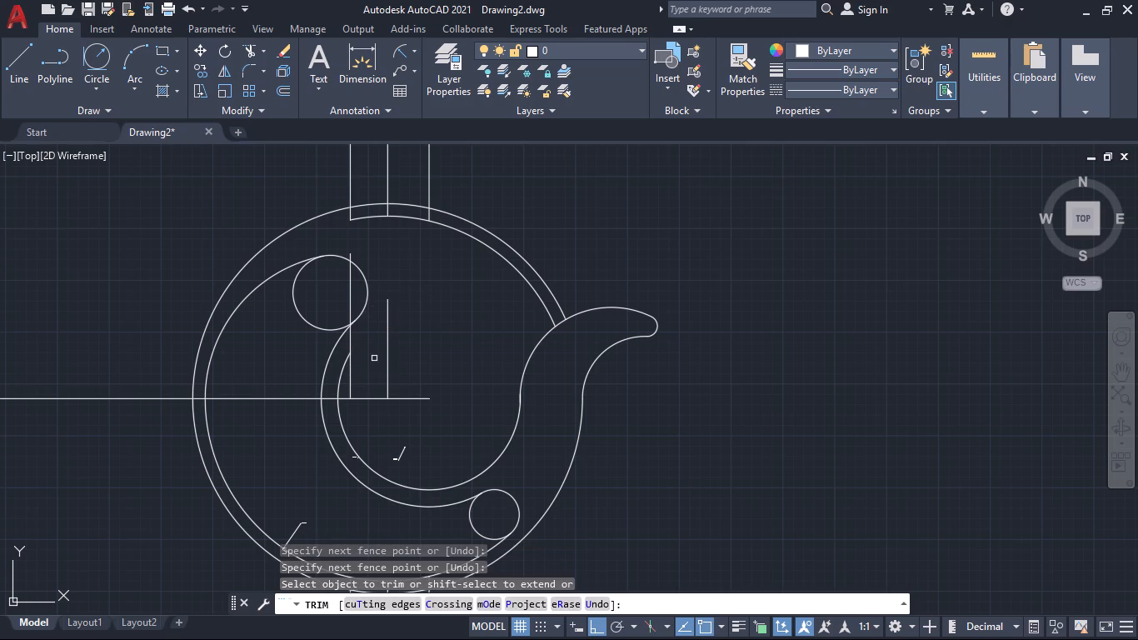
Trim the left vertical line's upper portion at the radius-9 circle and the left arcs of the radius-9 and radius-6 circles, leaving rounded ends.
left_click(388, 446)
left_click(405, 464)
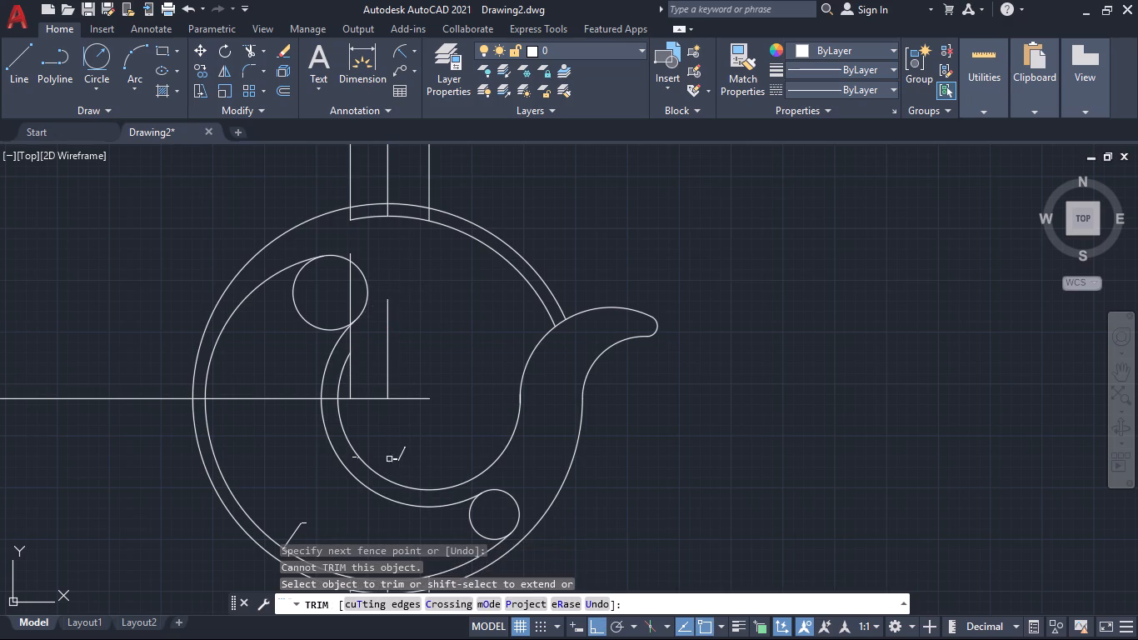
left_click(352, 296)
left_click(351, 256)
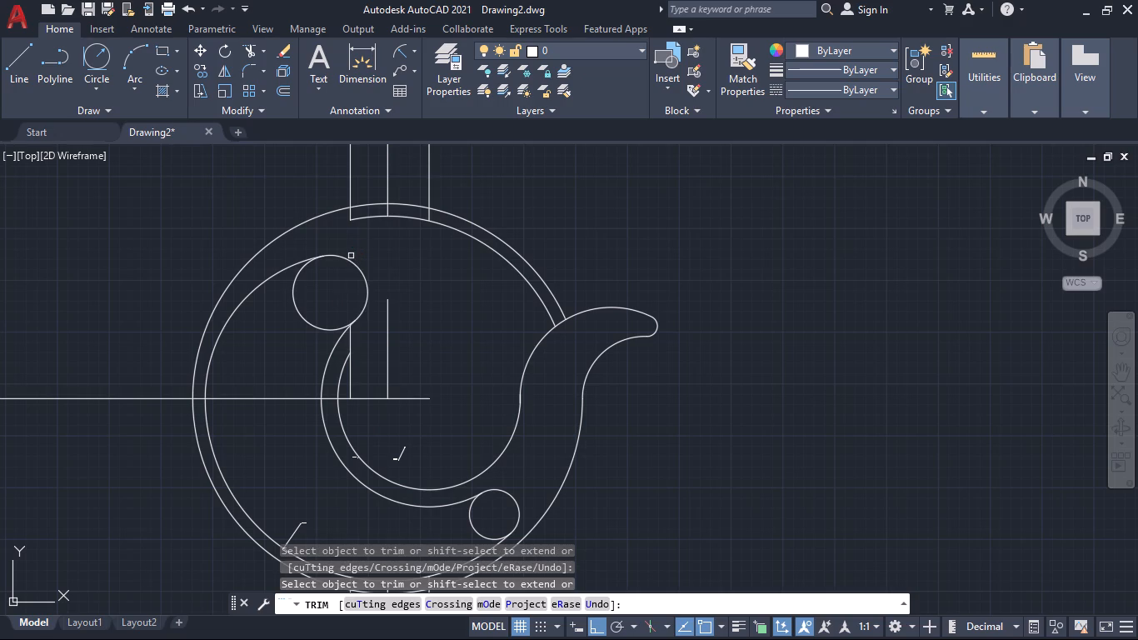
left_click(351, 256)
left_click(314, 305)
left_click(300, 337)
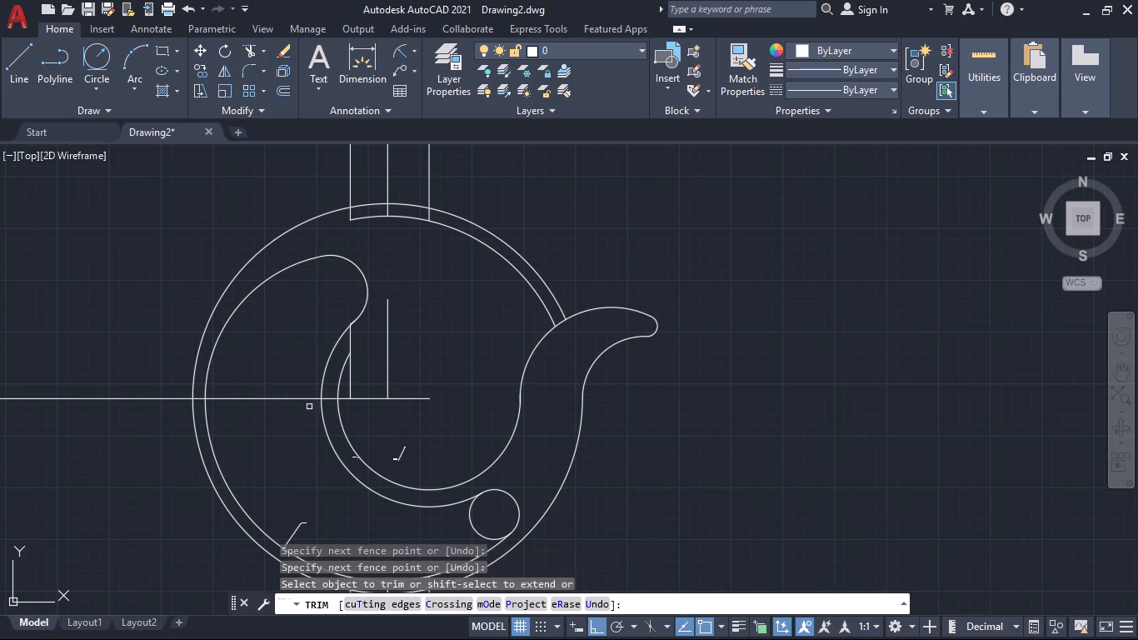
left_click(395, 527)
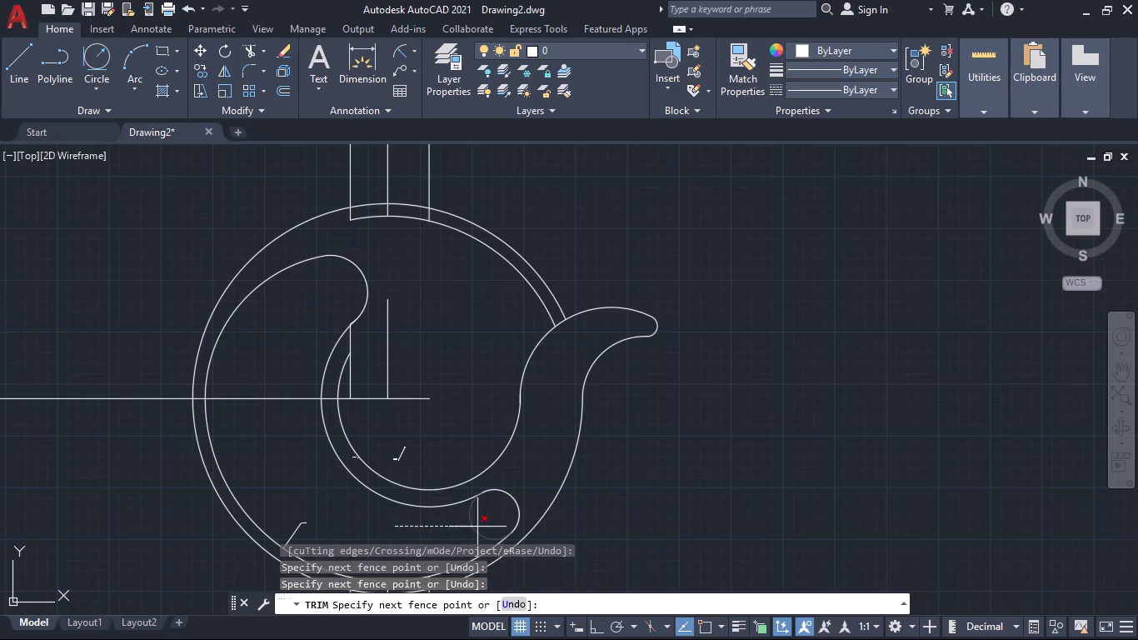
left_click(485, 525)
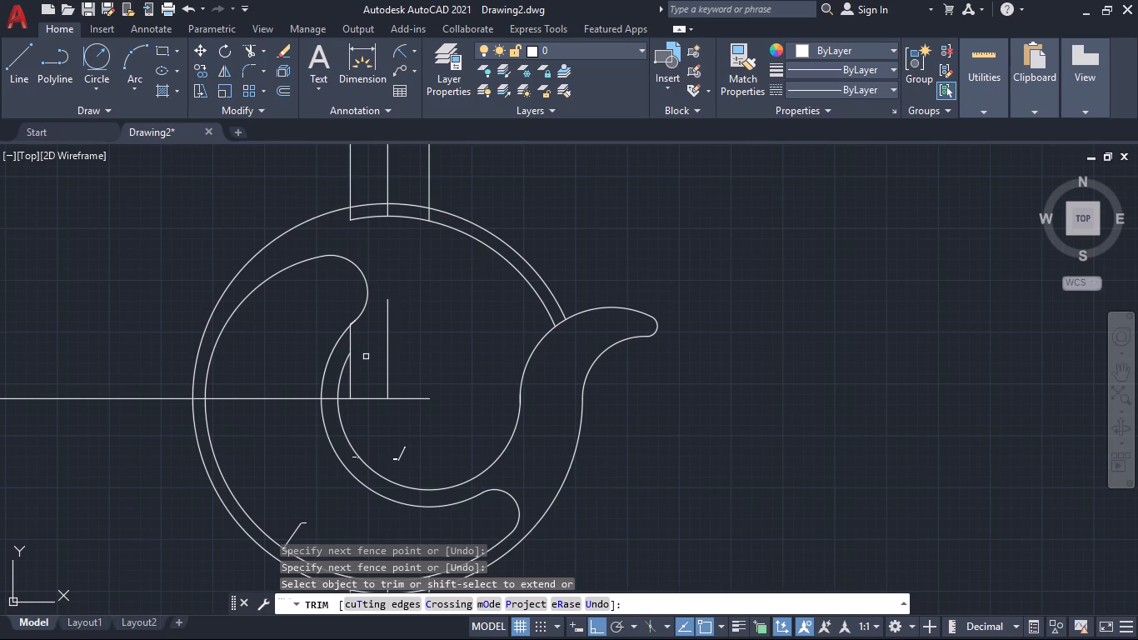
Extend the innermost circle's upper-left arc to the middle vertical line.
left_click(343, 372, "shift")
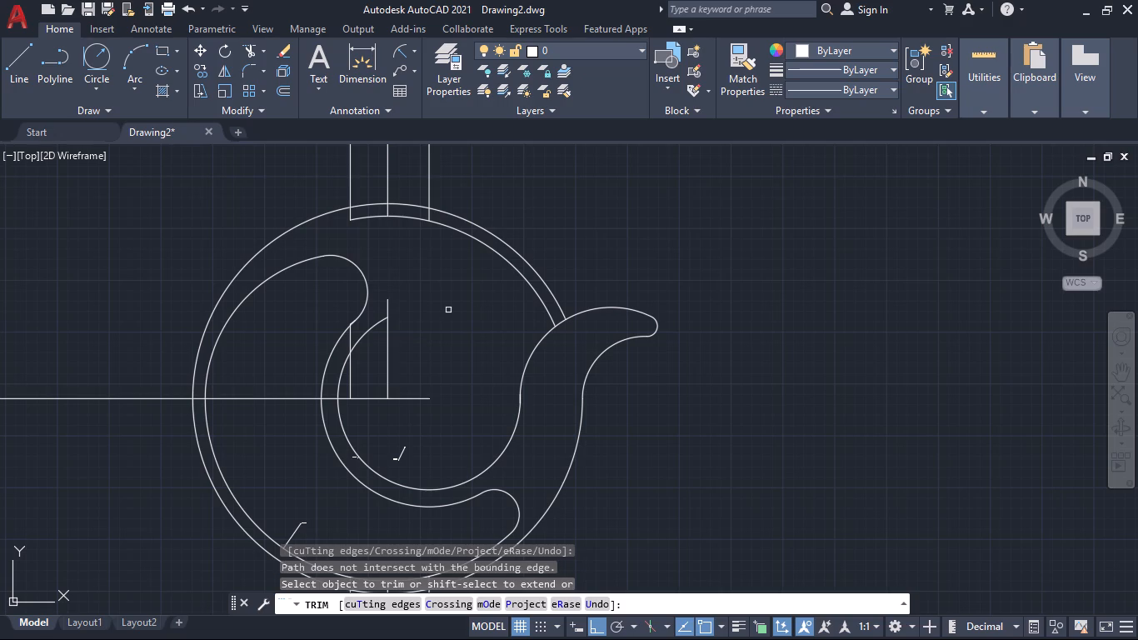
key("Escape")
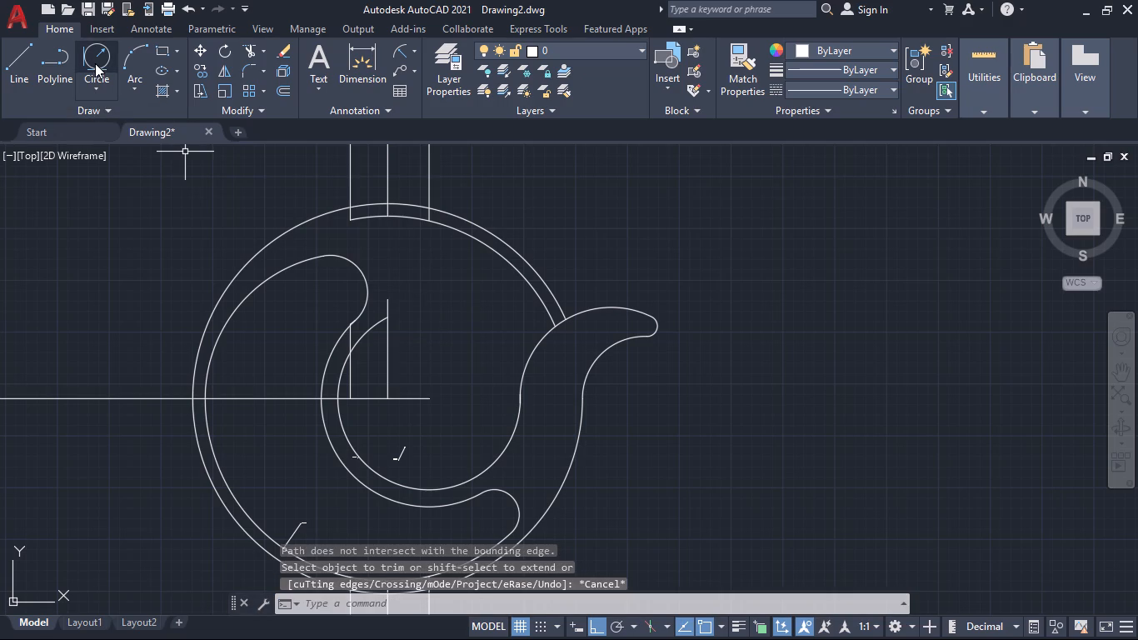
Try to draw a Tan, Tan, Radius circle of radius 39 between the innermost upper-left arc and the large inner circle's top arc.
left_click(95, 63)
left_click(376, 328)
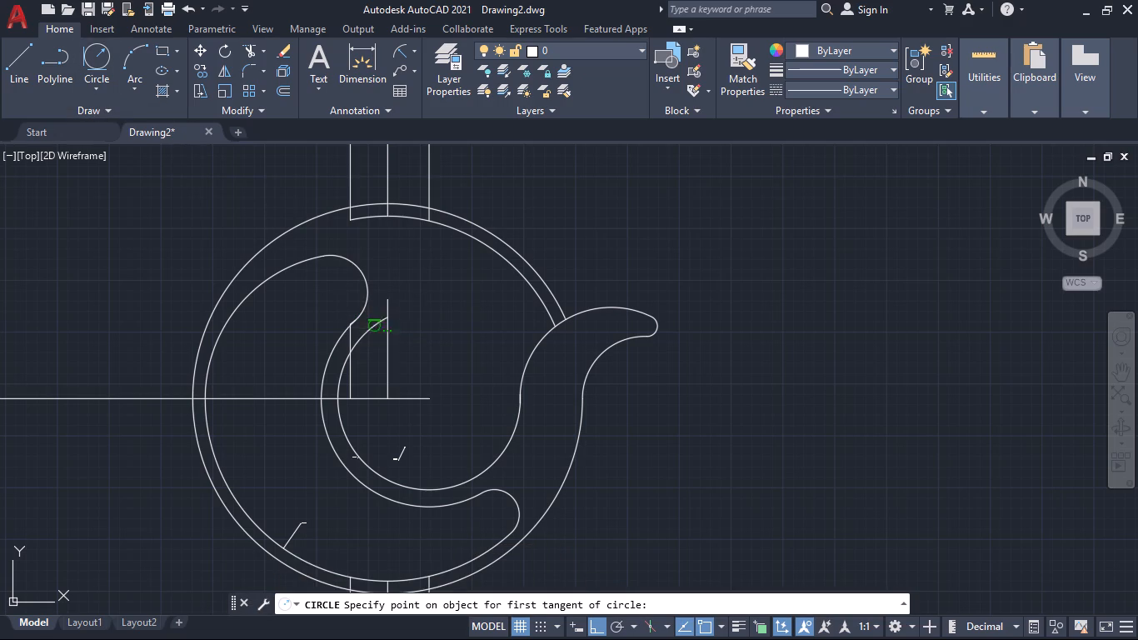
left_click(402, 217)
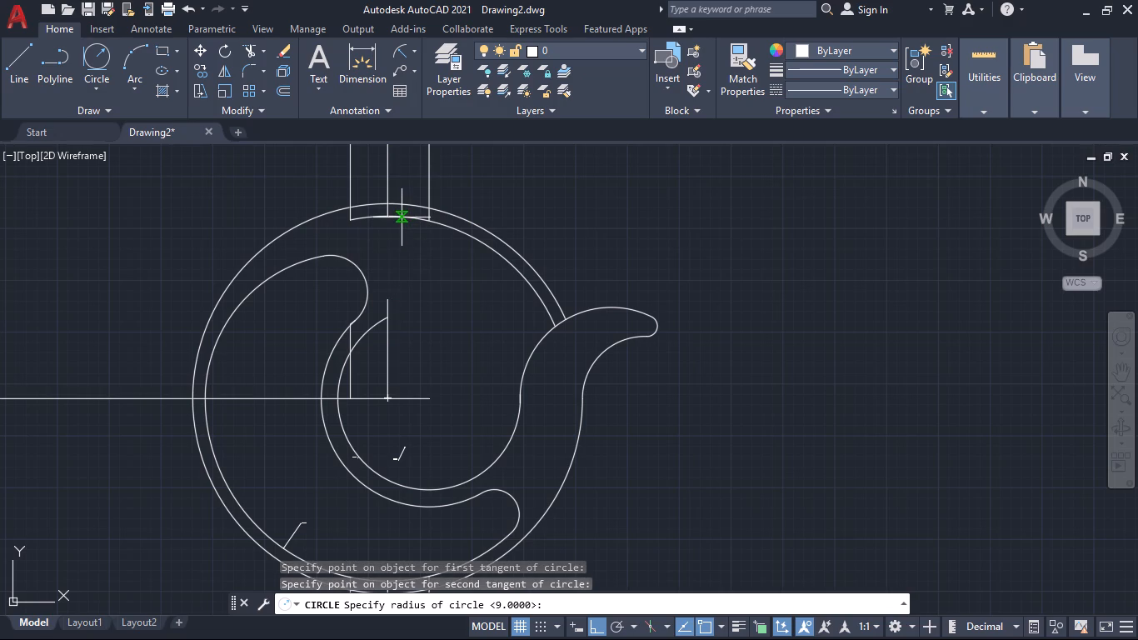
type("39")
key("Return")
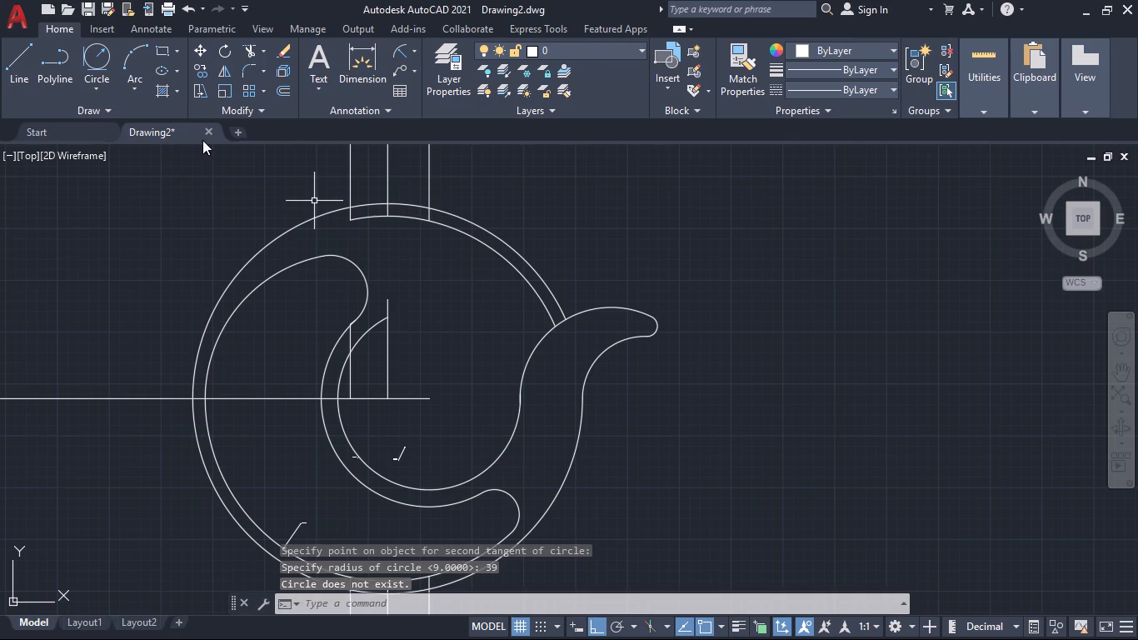
Start another Tan, Tan, Radius circle.
left_click(100, 56)
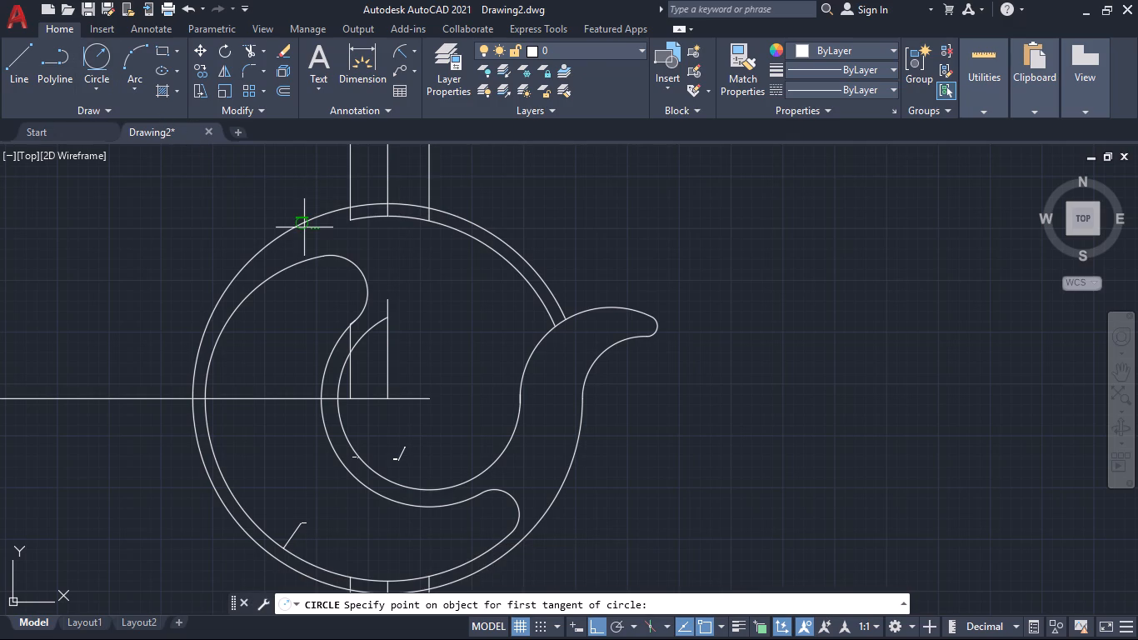
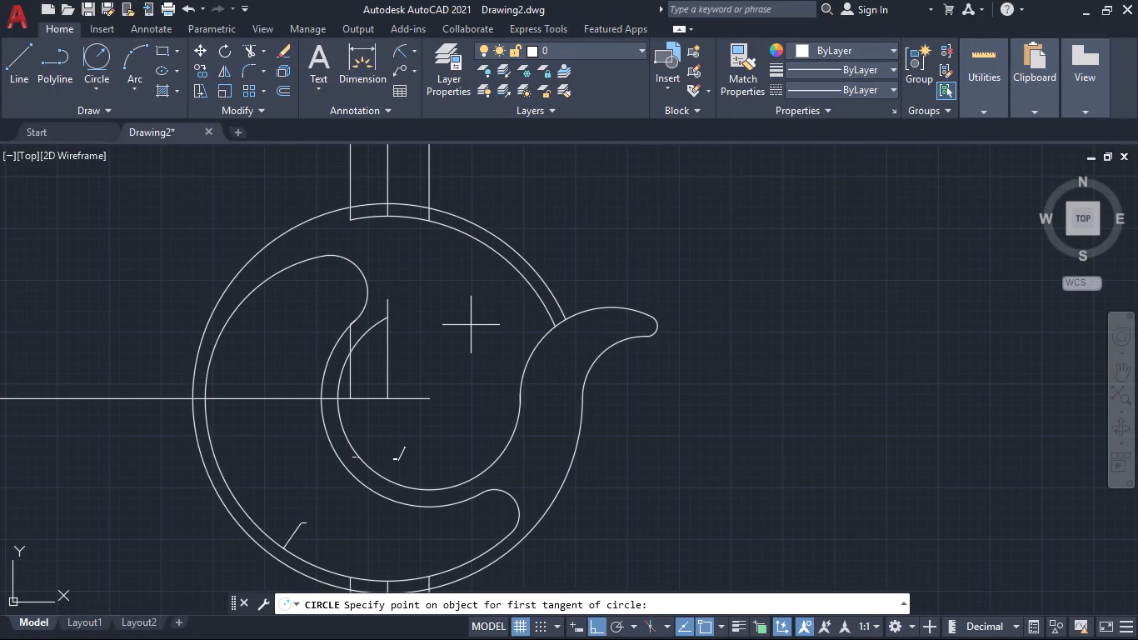
Fillet the innermost circle's upper-left arc to the rightmost vertical shank line with radius 39.
key("Escape")
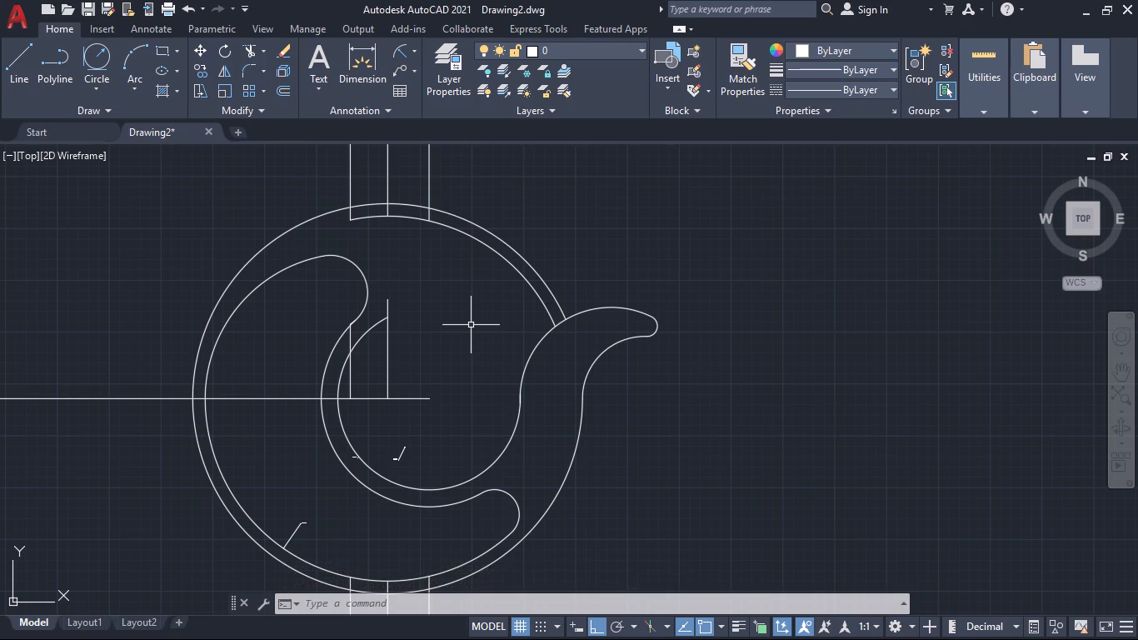
key("f")
key("Return")
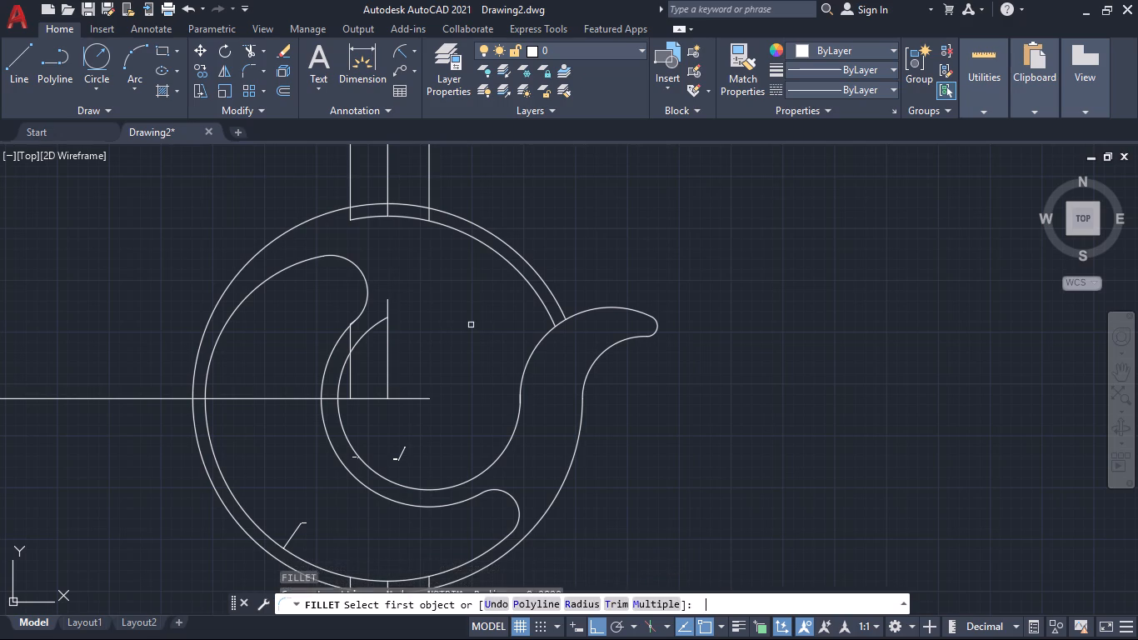
key("r")
key("Return")
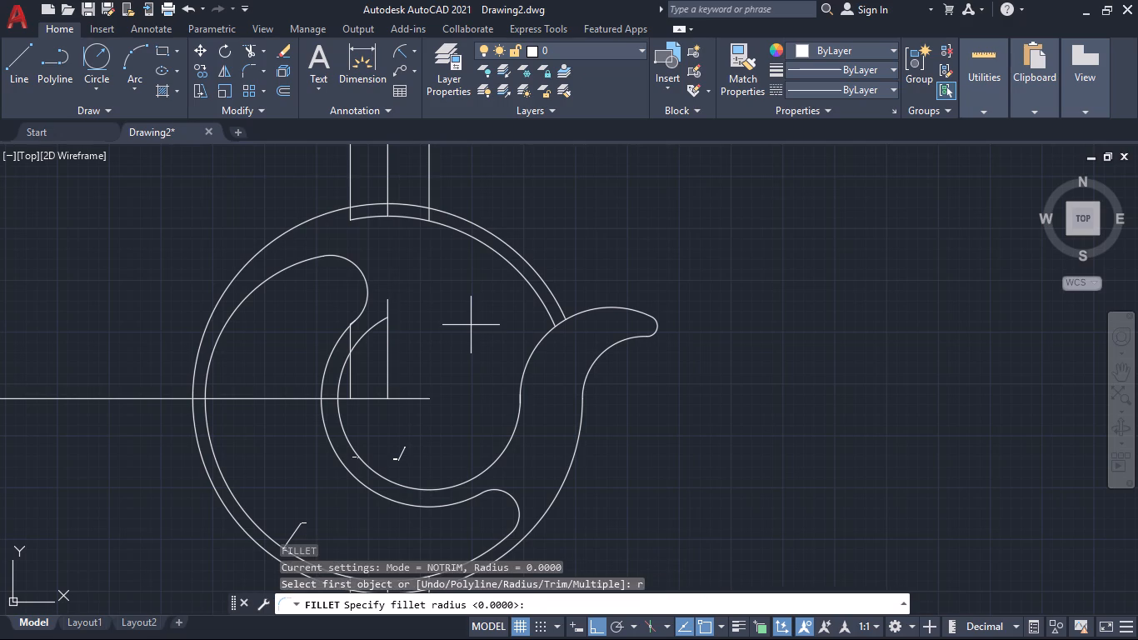
type("39")
key("Return")
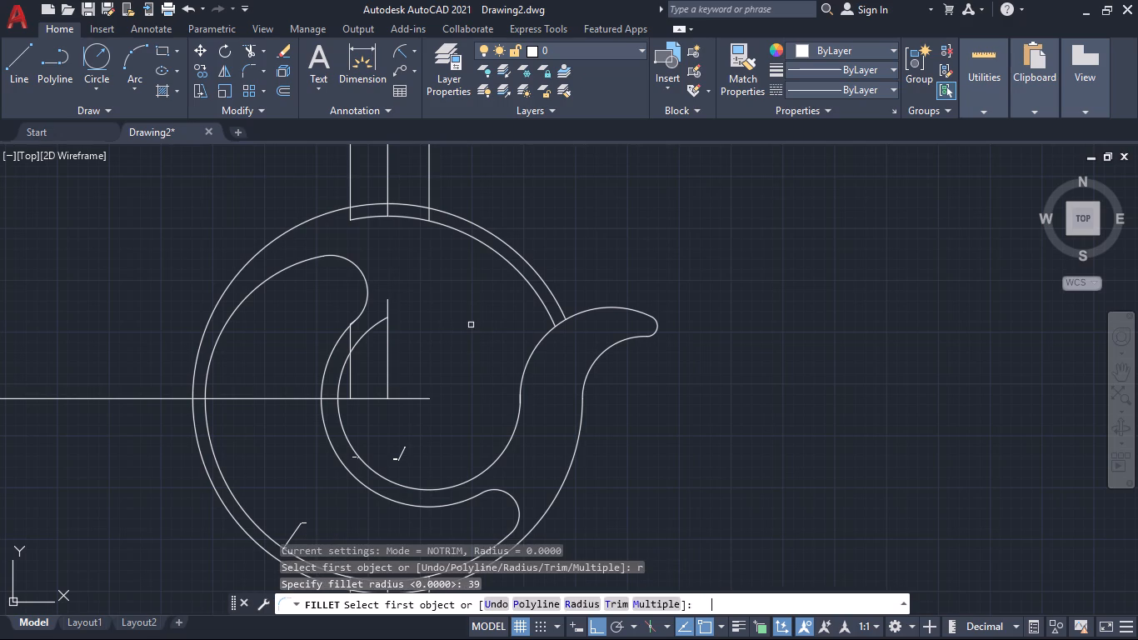
left_click(373, 326)
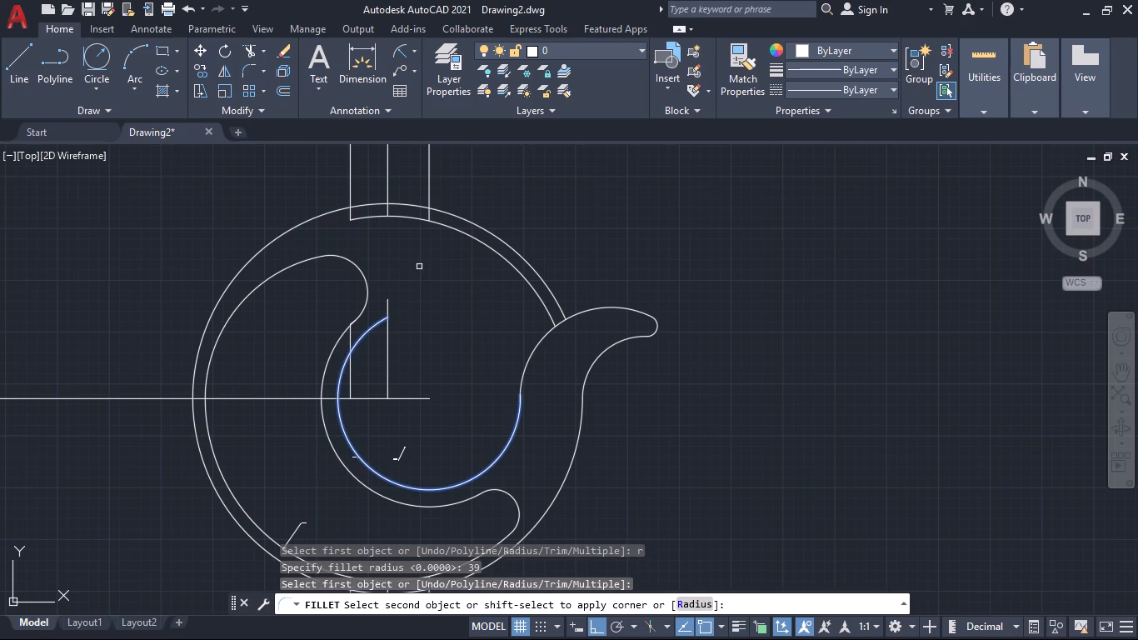
left_click(430, 215)
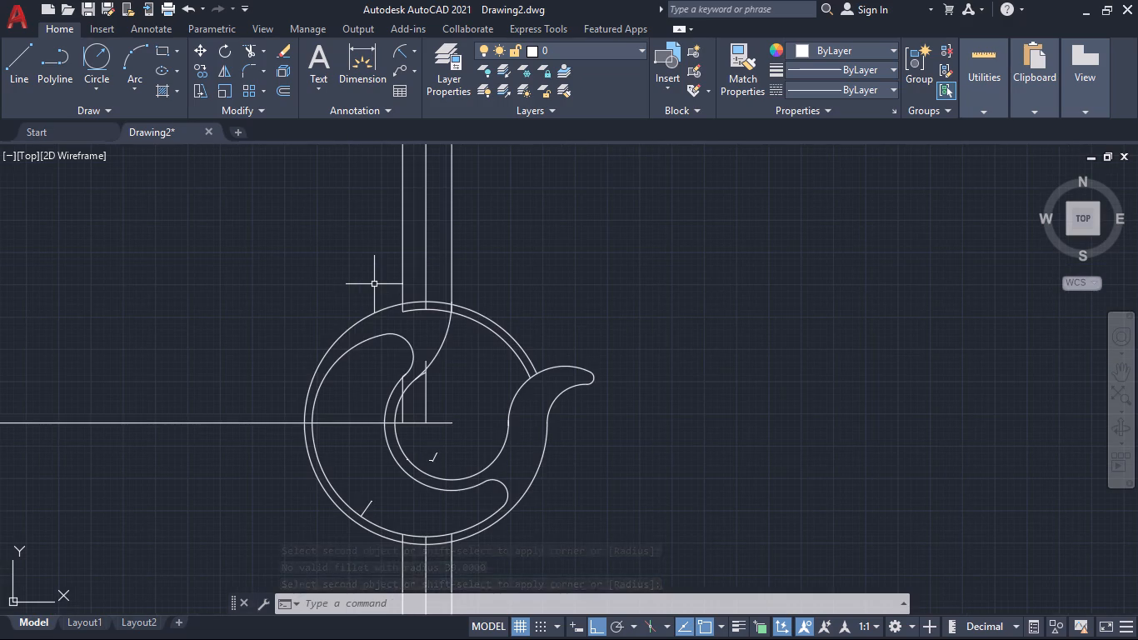
Fillet the leftmost vertical shank line to the outer circle's upper-left arc with radius 12.
key("ctrl+space")
key("r")
key("Return")
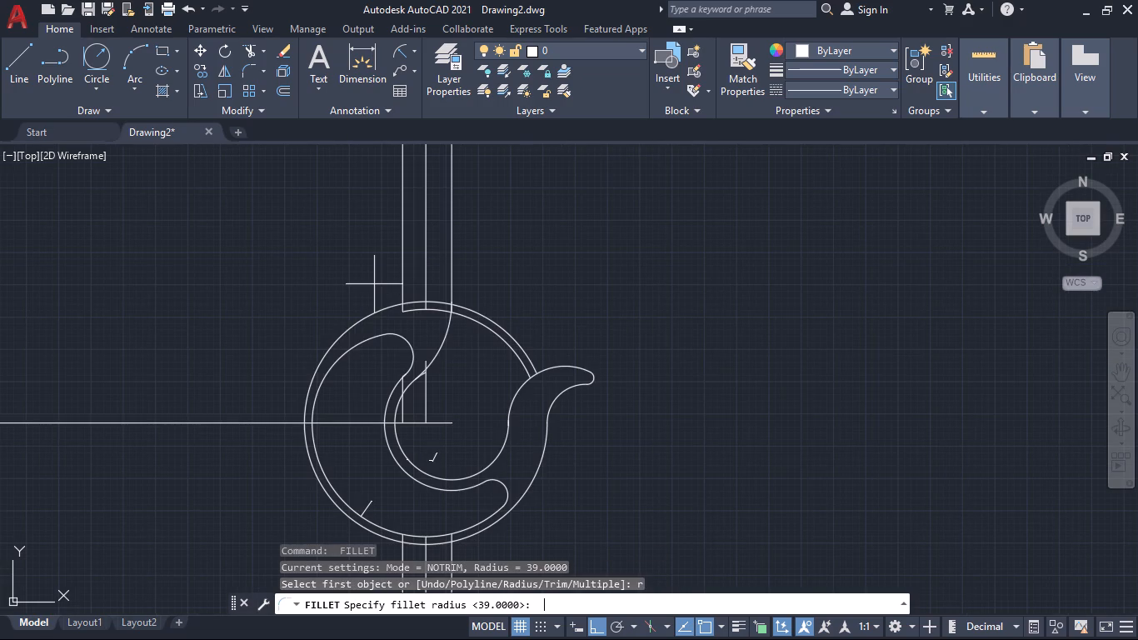
type("12")
key("Return")
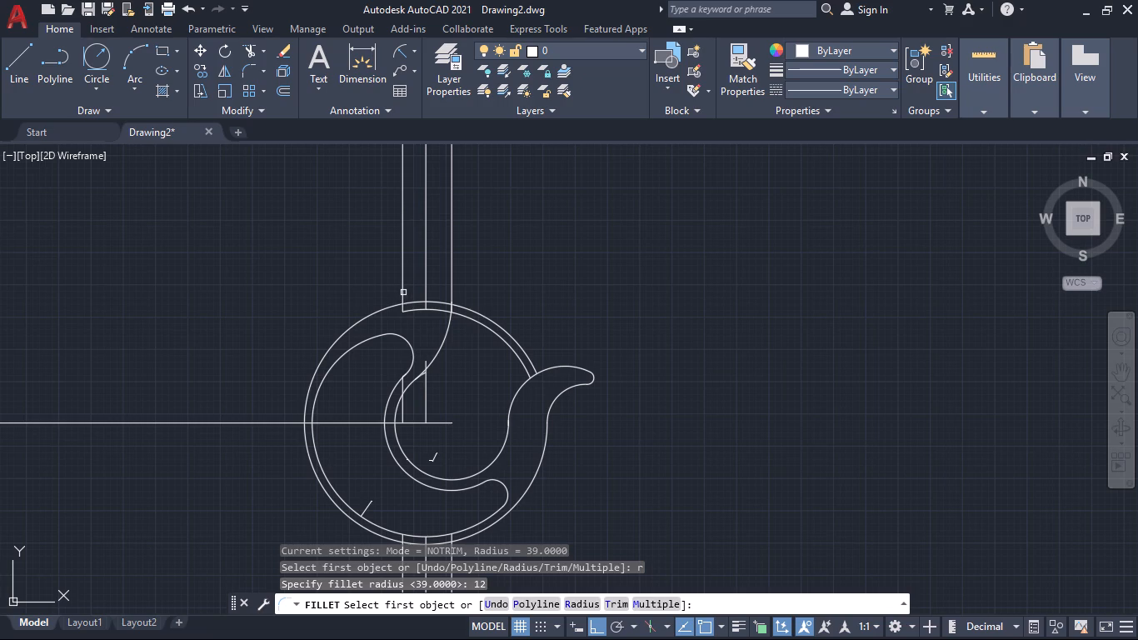
left_click(403, 292)
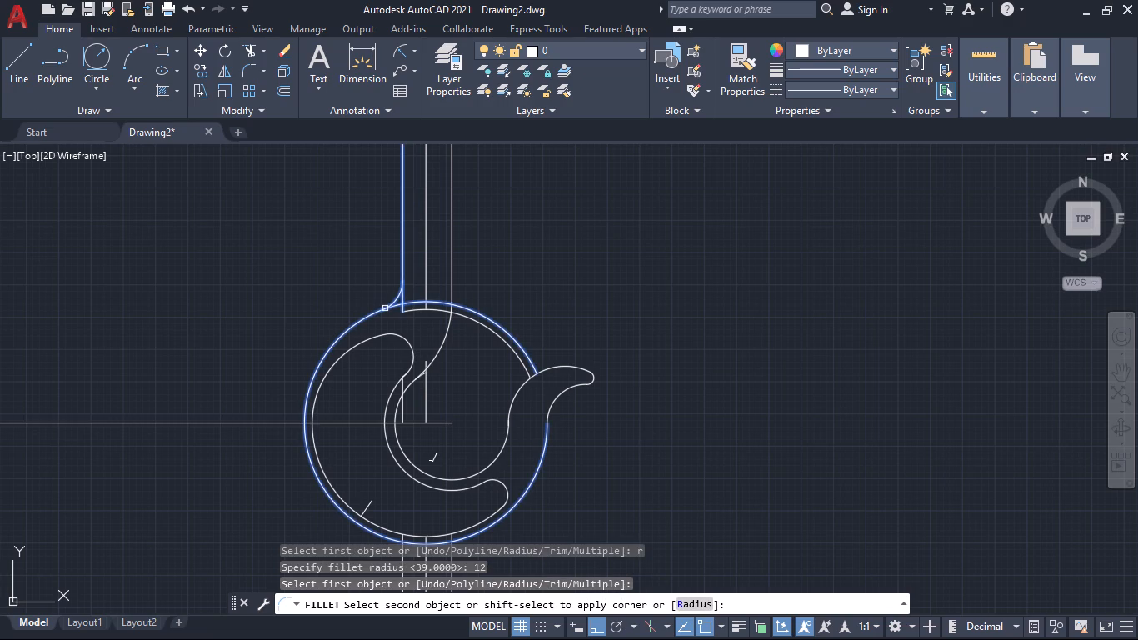
left_click(385, 308)
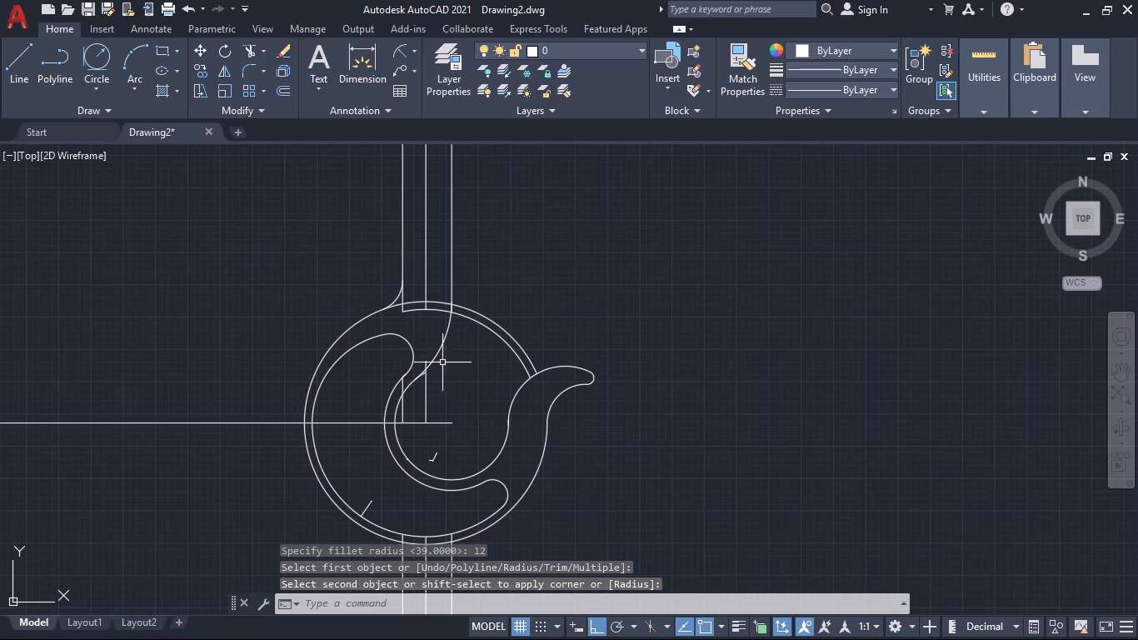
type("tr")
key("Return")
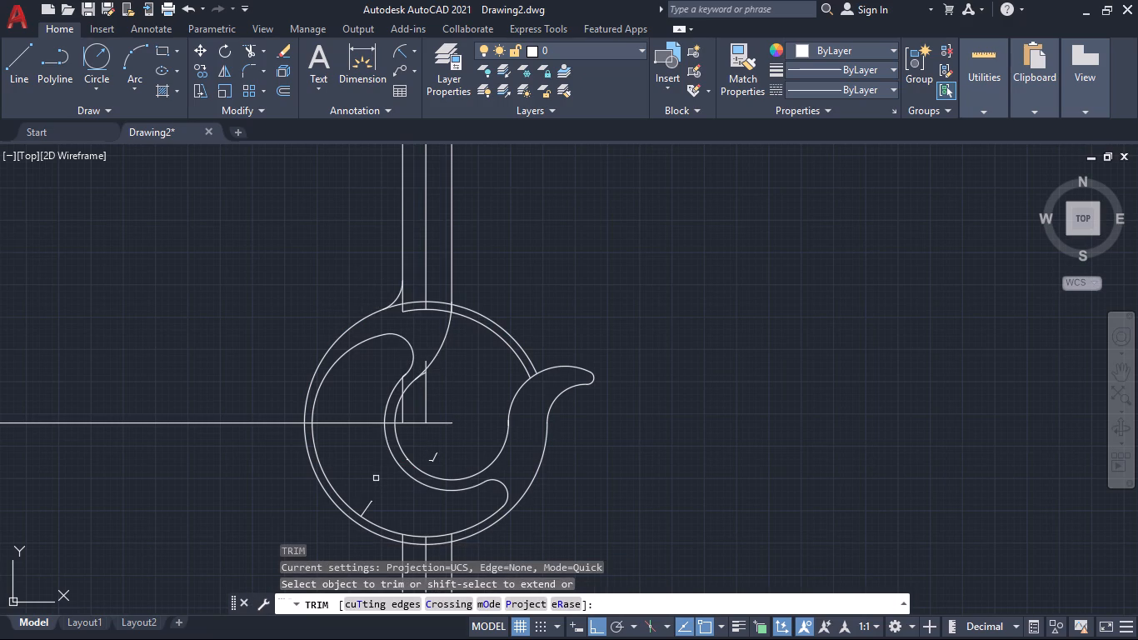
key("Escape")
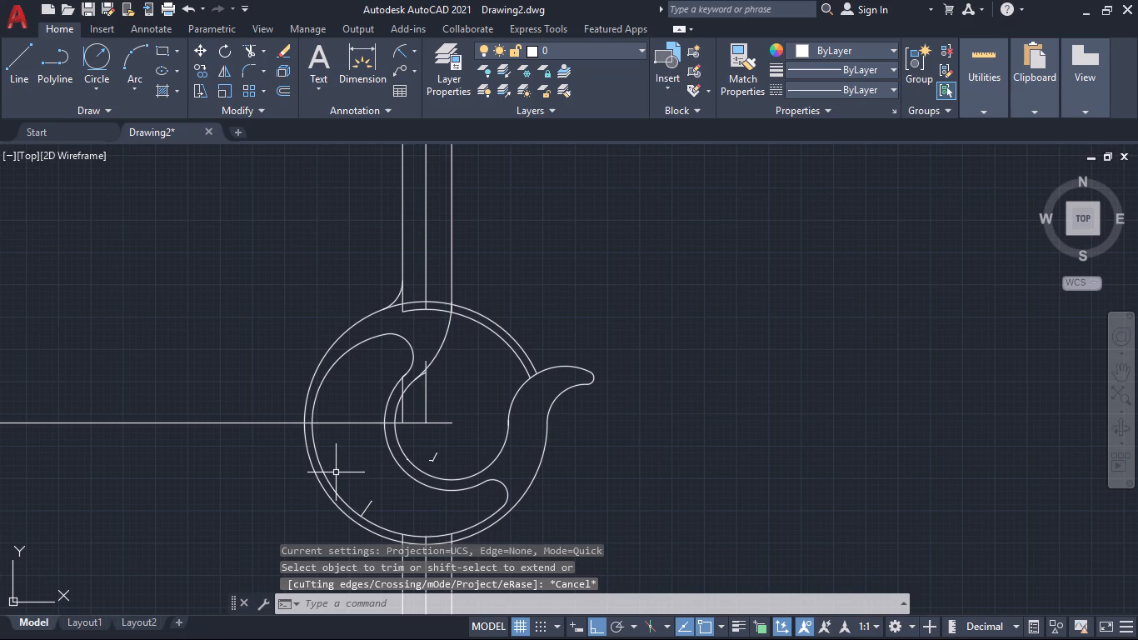
Delete the three leftover radius dimensions inside the hook.
left_click(375, 440)
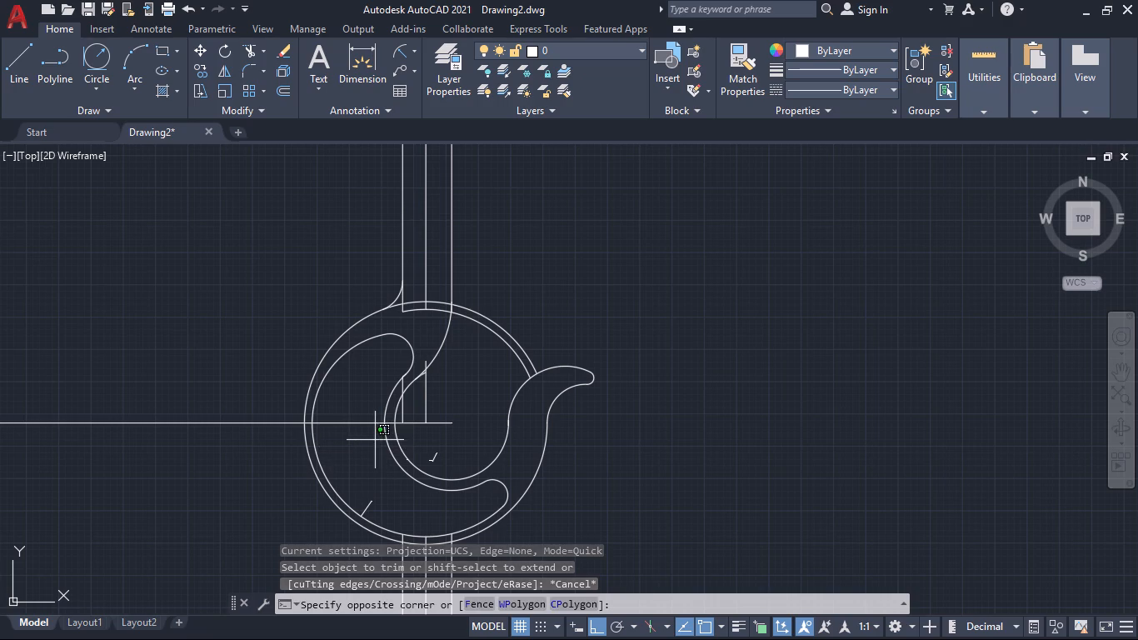
left_click(457, 471)
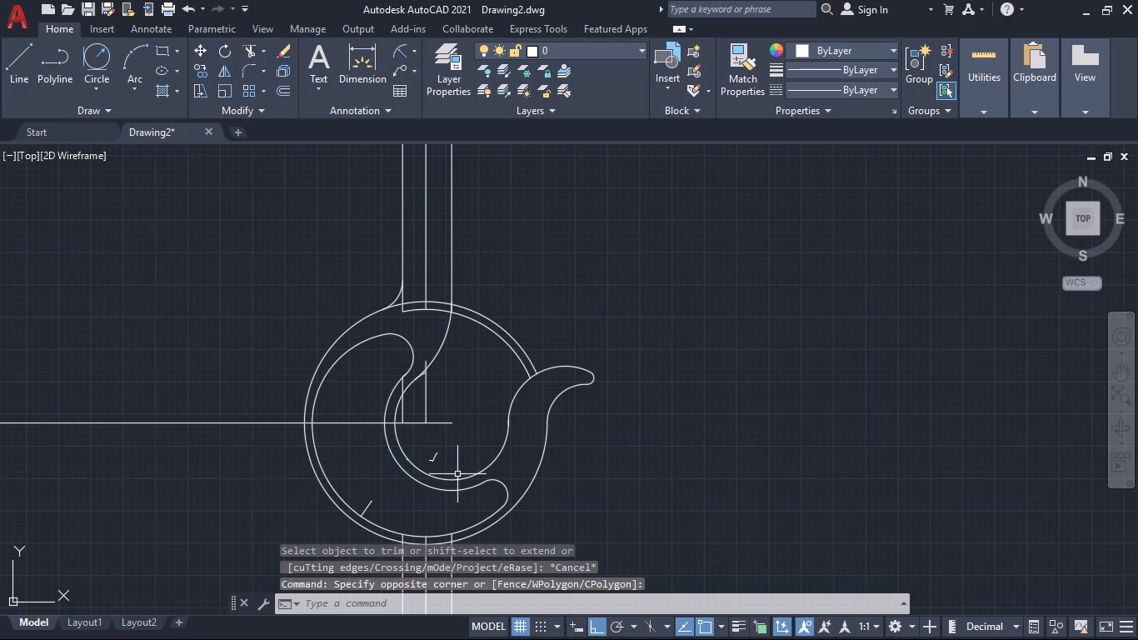
left_click(457, 474)
left_click(446, 447)
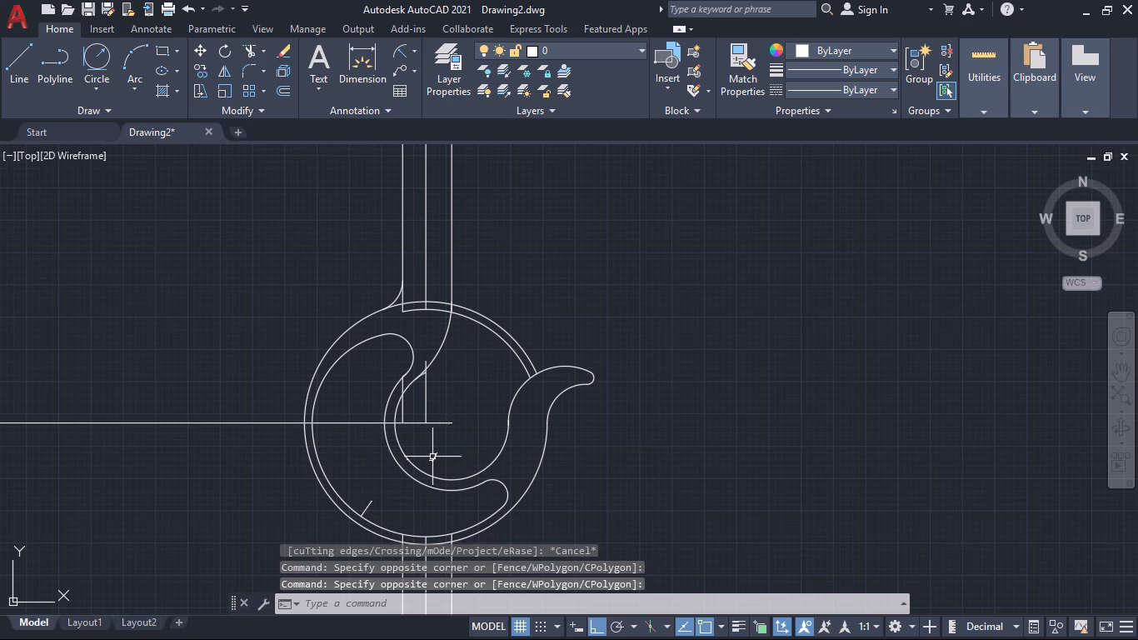
left_click(432, 457)
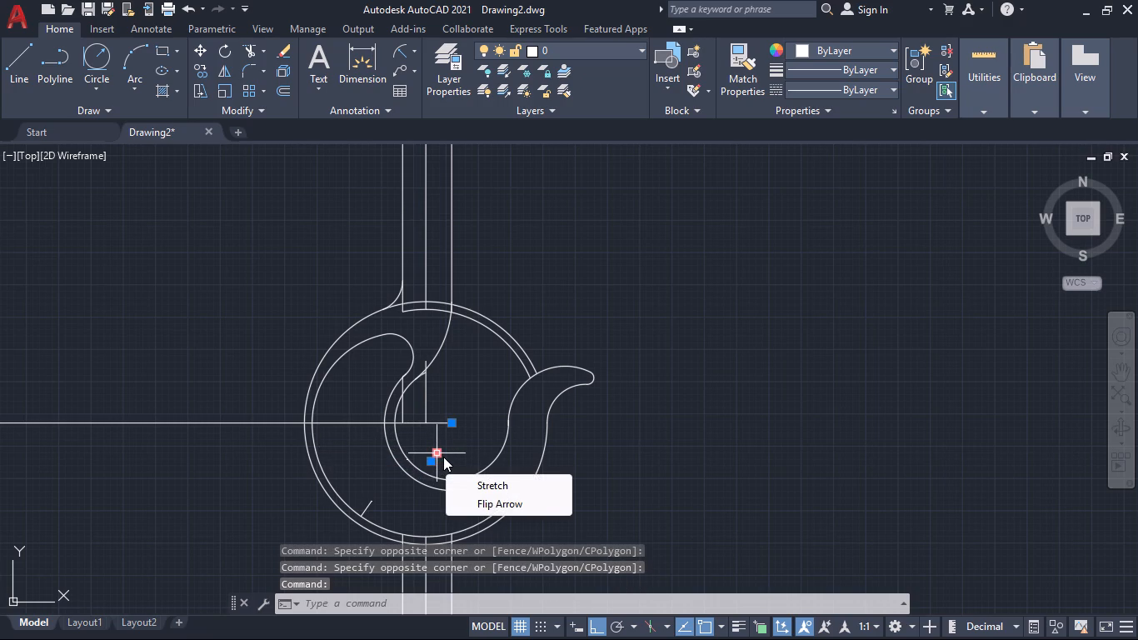
key("Delete")
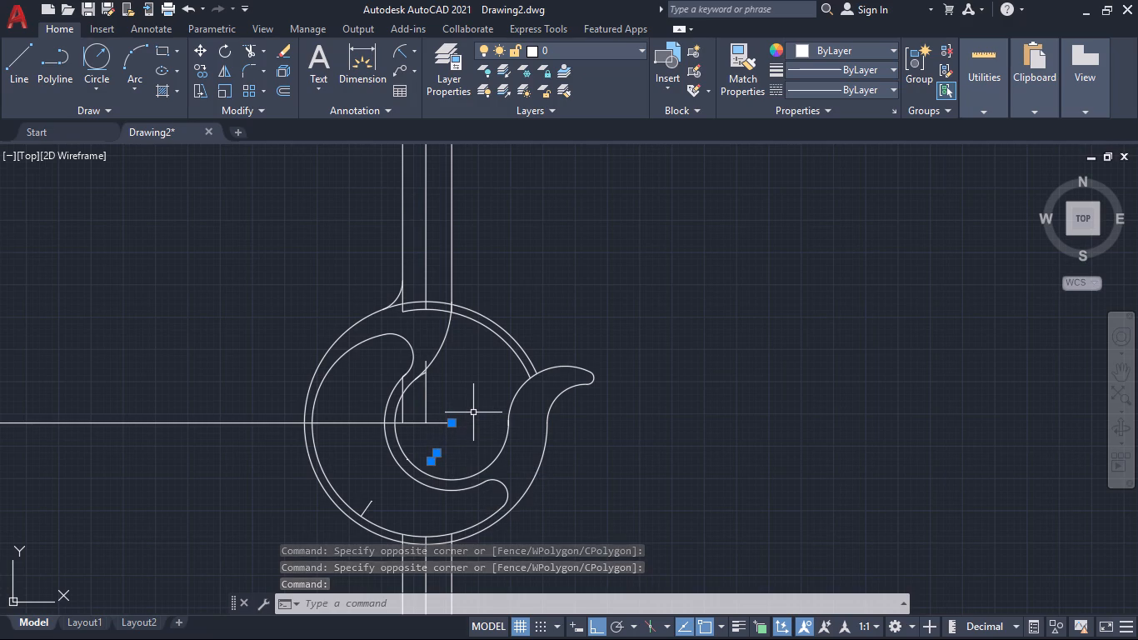
key("Delete")
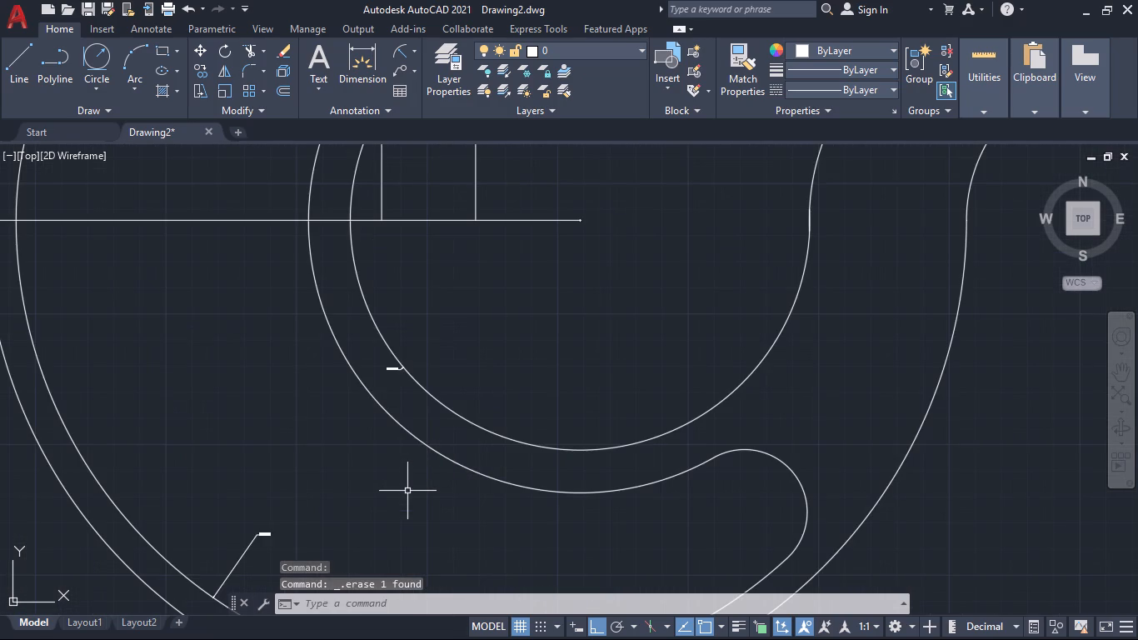
left_click(394, 369)
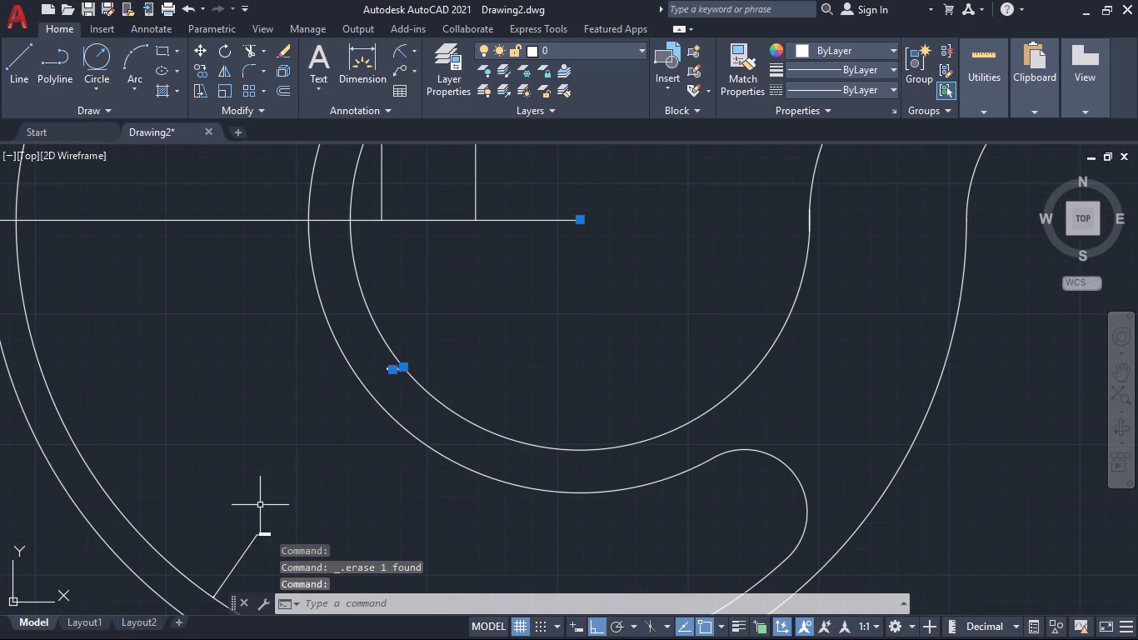
left_click(252, 542)
key("Delete")
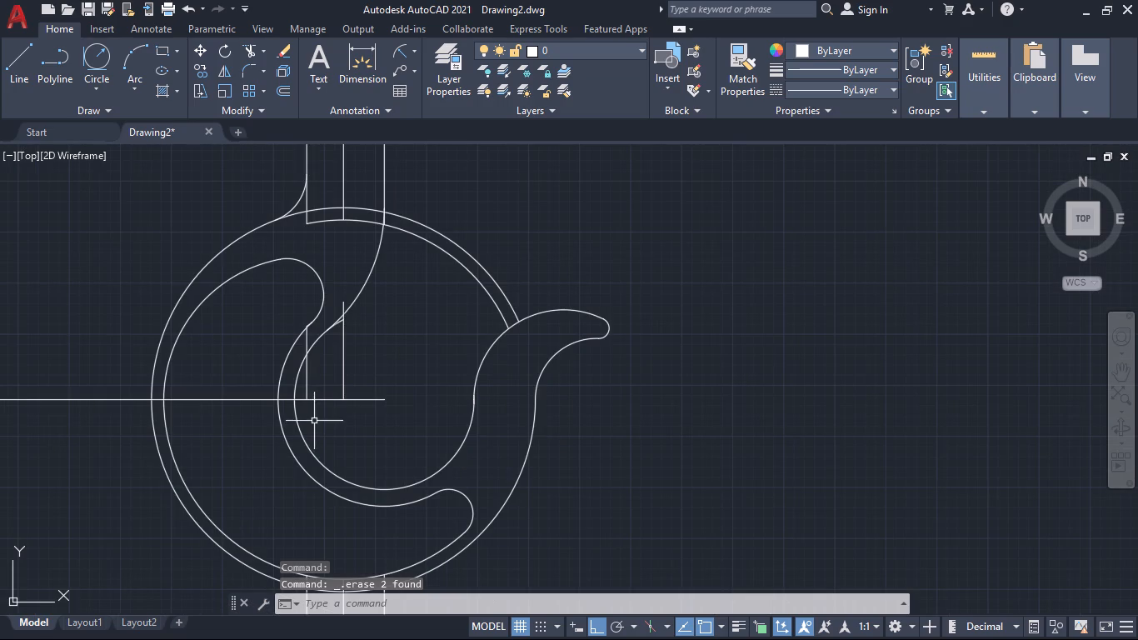
Trim the middle and left vertical line remnants and the protruding arc ends around the hook's throat.
type("tr")
key("Return")
left_click(342, 353)
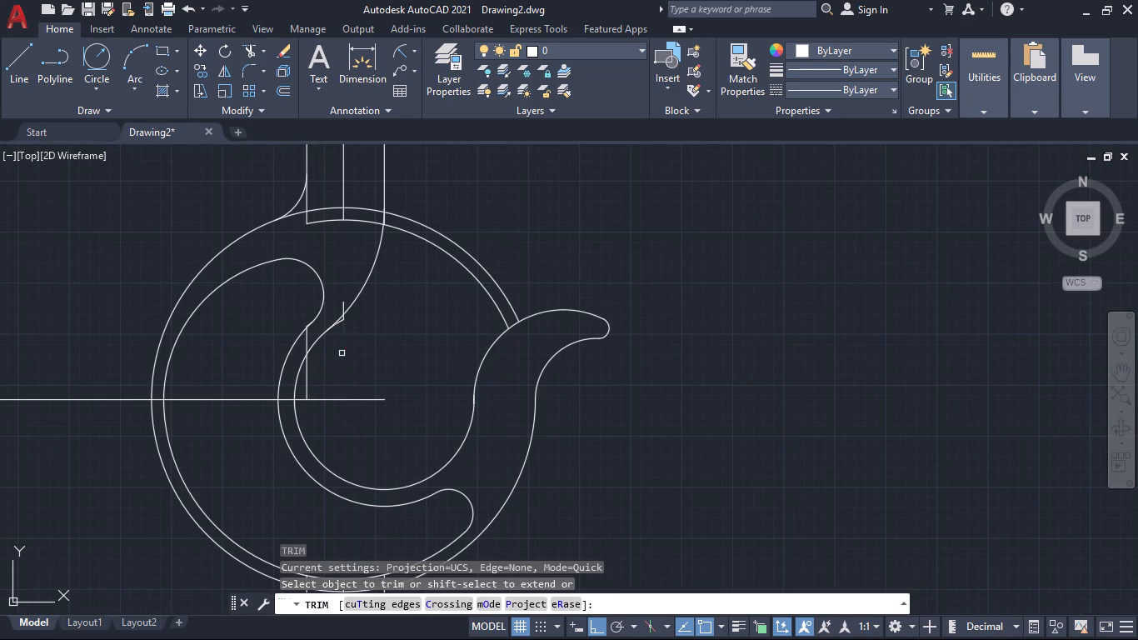
left_click(325, 294)
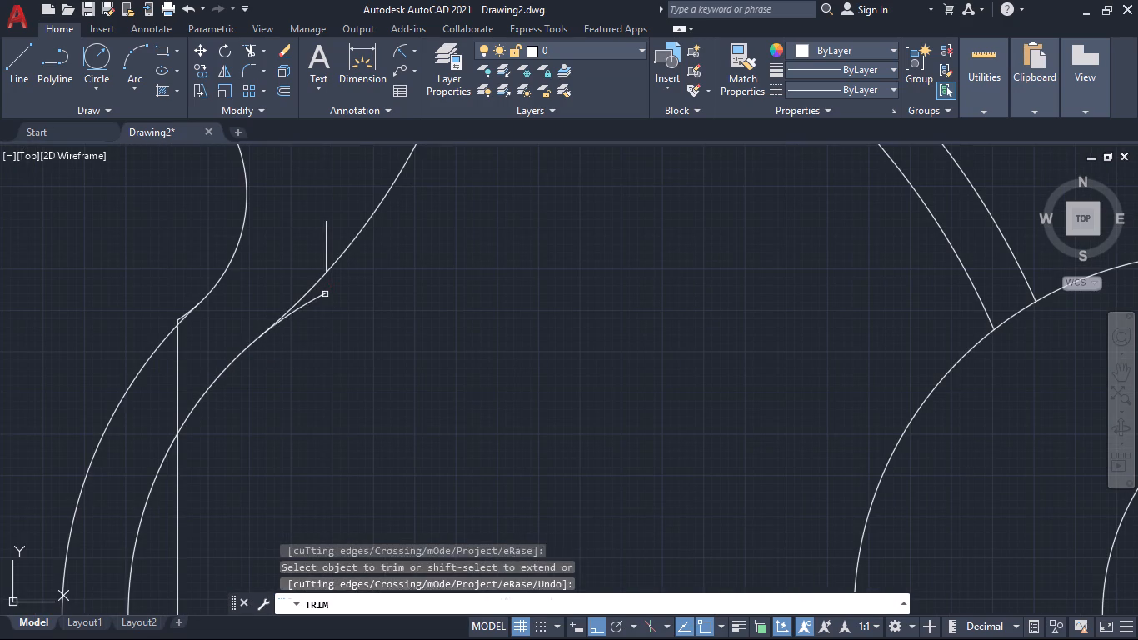
left_click(314, 298)
left_click(323, 255)
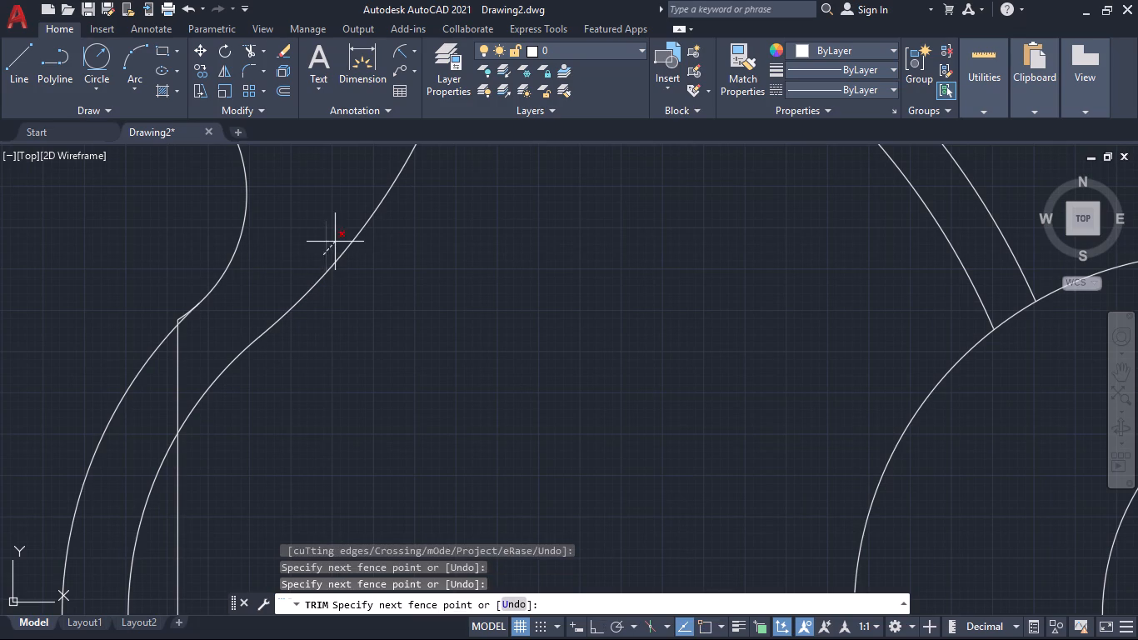
left_click(335, 242)
left_click(215, 345)
left_click(167, 382)
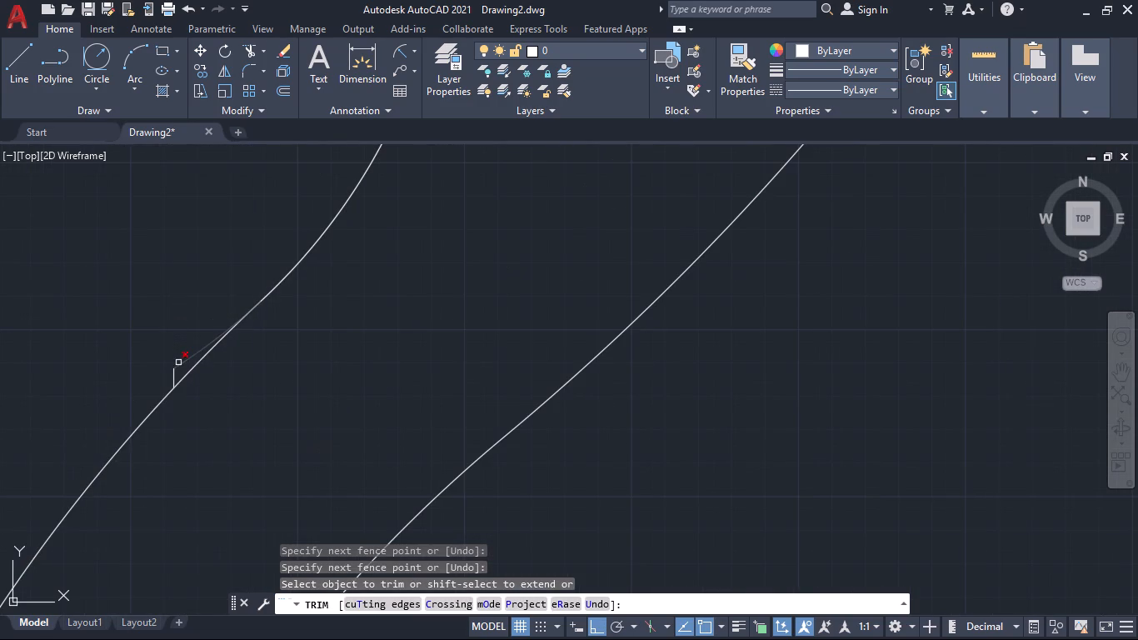
left_click(178, 363)
left_click(174, 374)
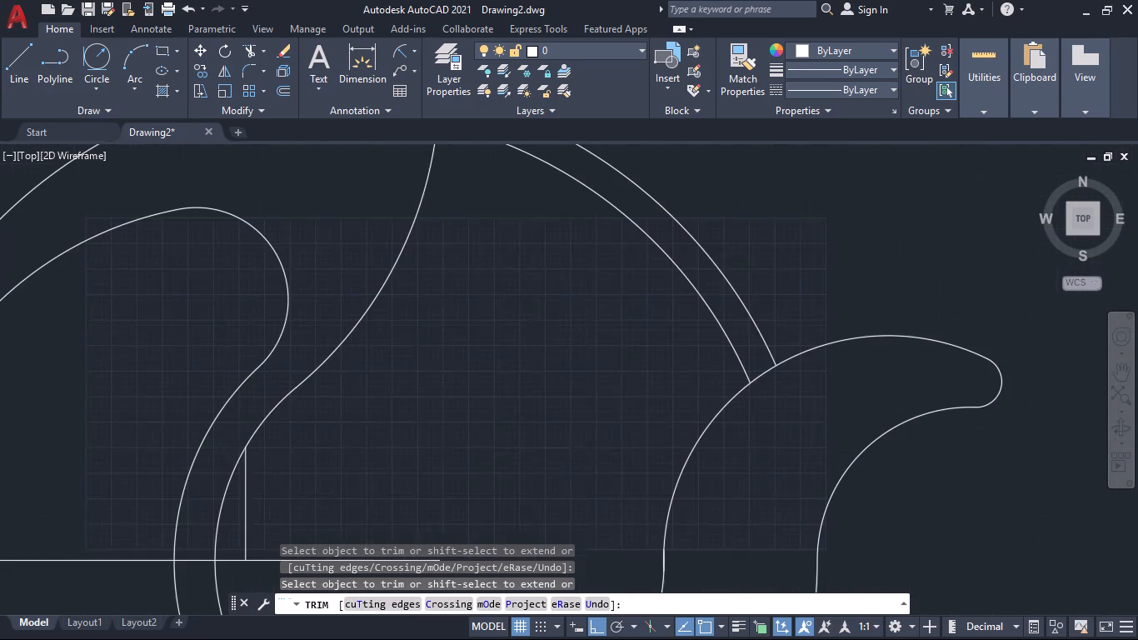
left_click(243, 504)
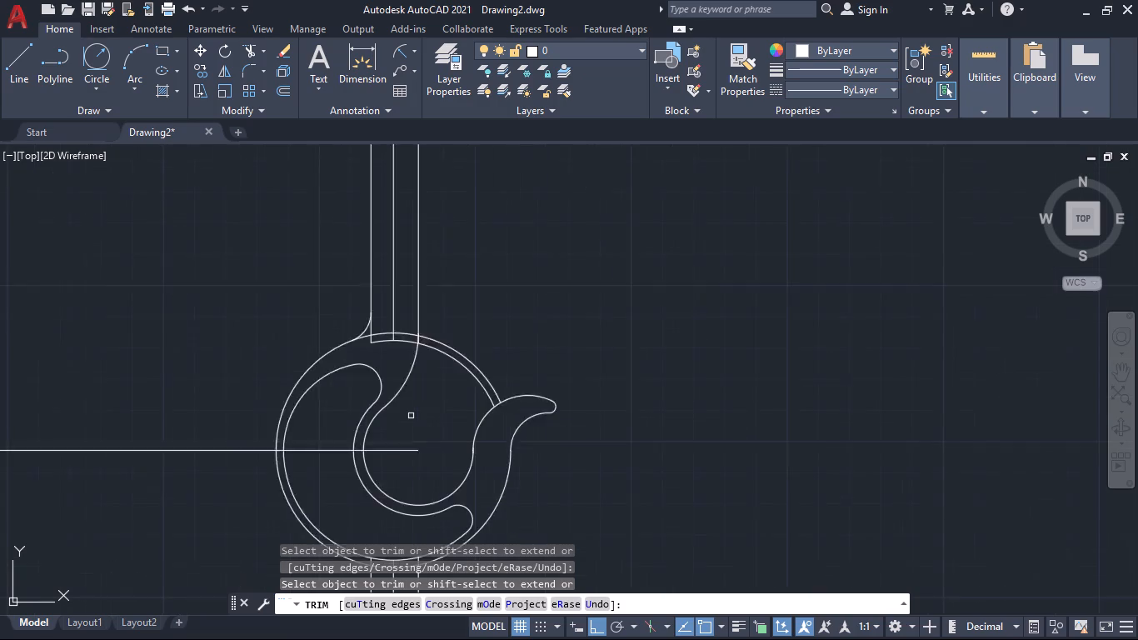
Trim away the horizontal centre line across the hook and its remainder outside the outer circle.
left_click(399, 438)
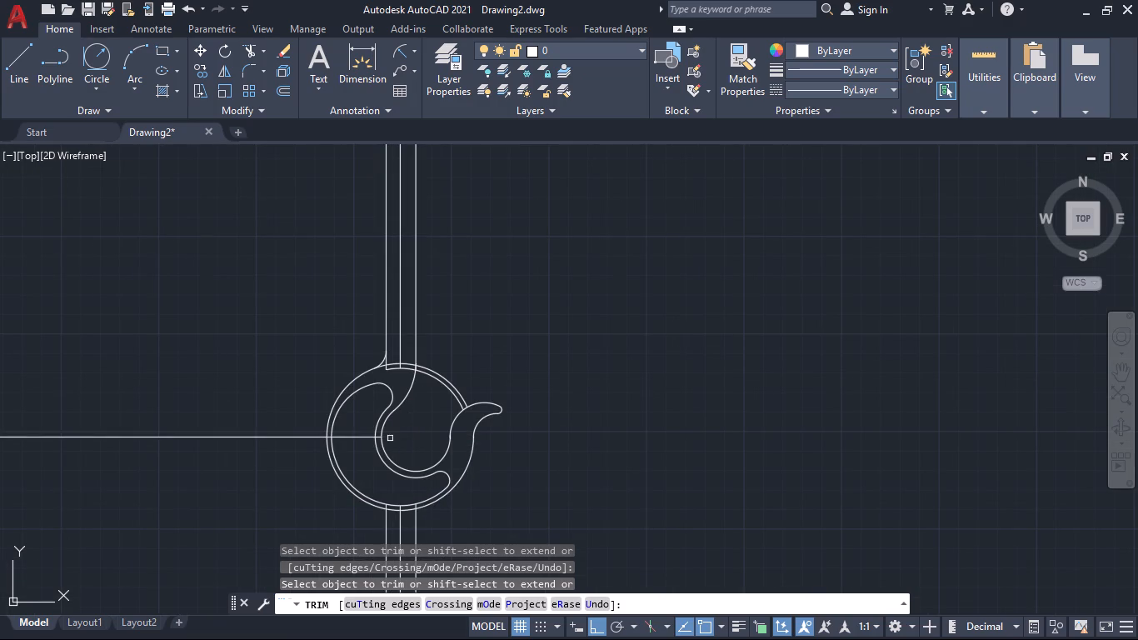
left_click(368, 437)
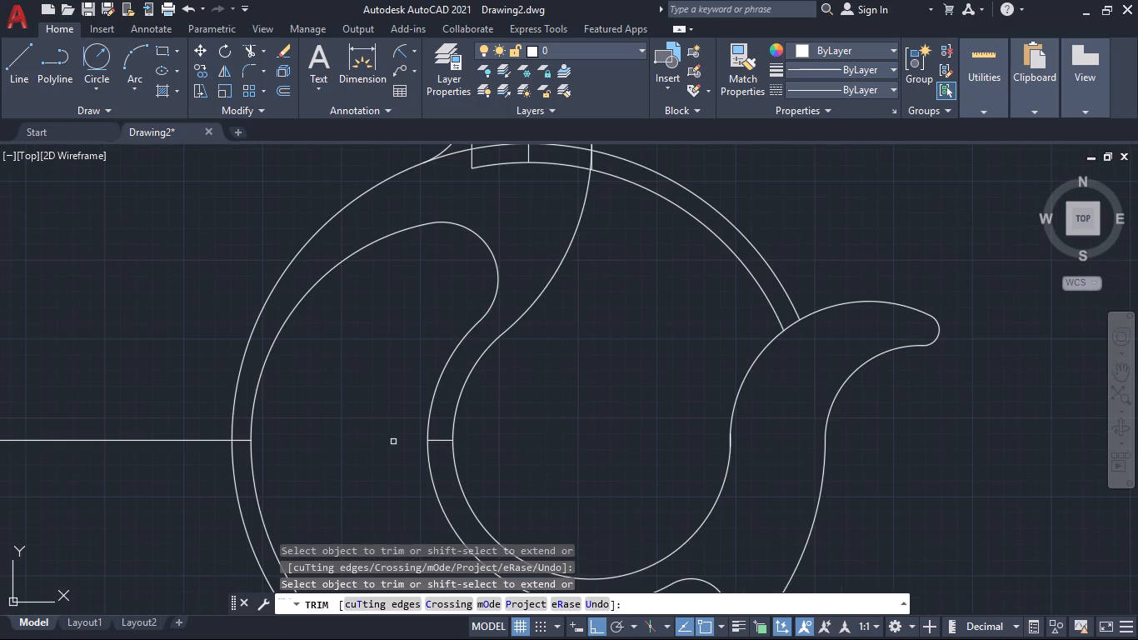
left_click(445, 443)
left_click(444, 430)
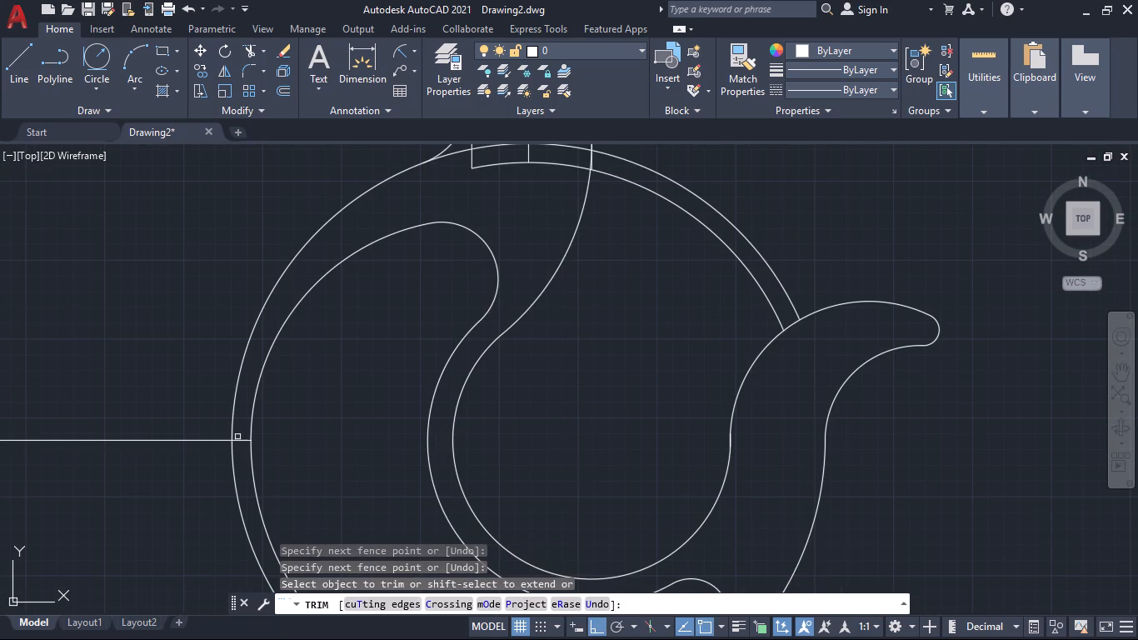
double_click(237, 439)
left_click(216, 439)
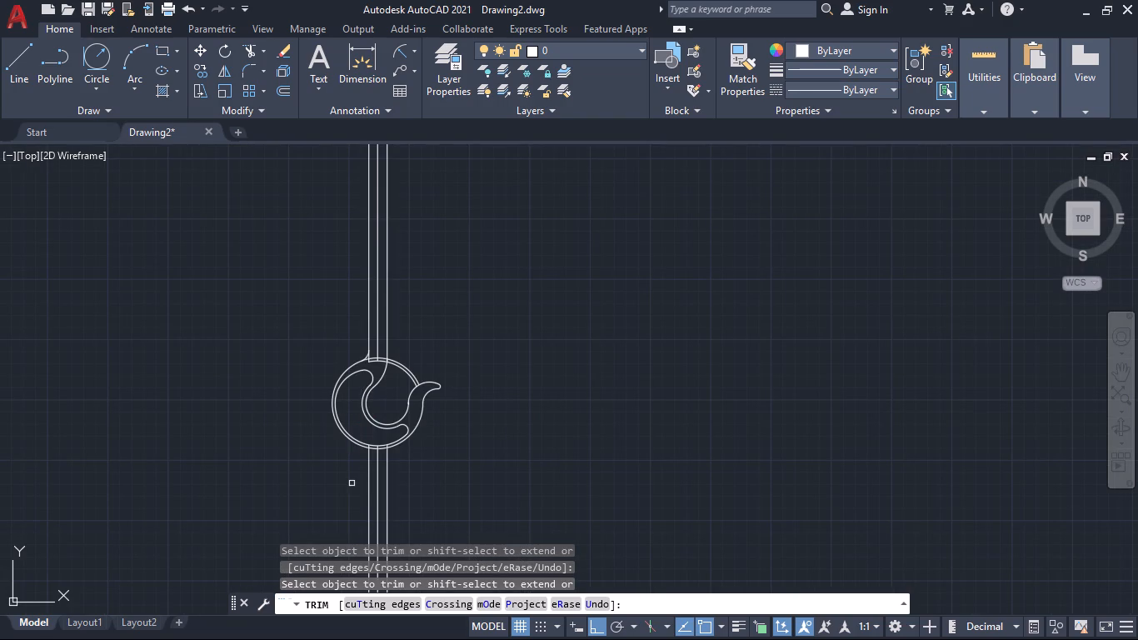
Trim the three vertical lines below the hook and their short pieces between the two large circles at the bottom.
left_click(352, 483)
left_click(486, 487)
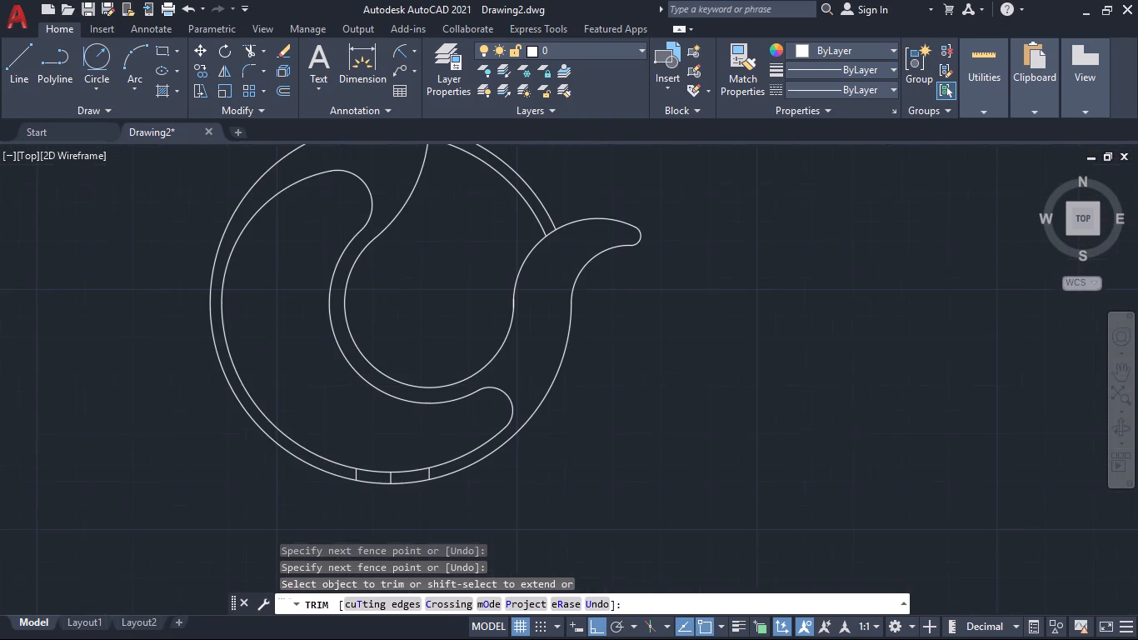
left_click(349, 476)
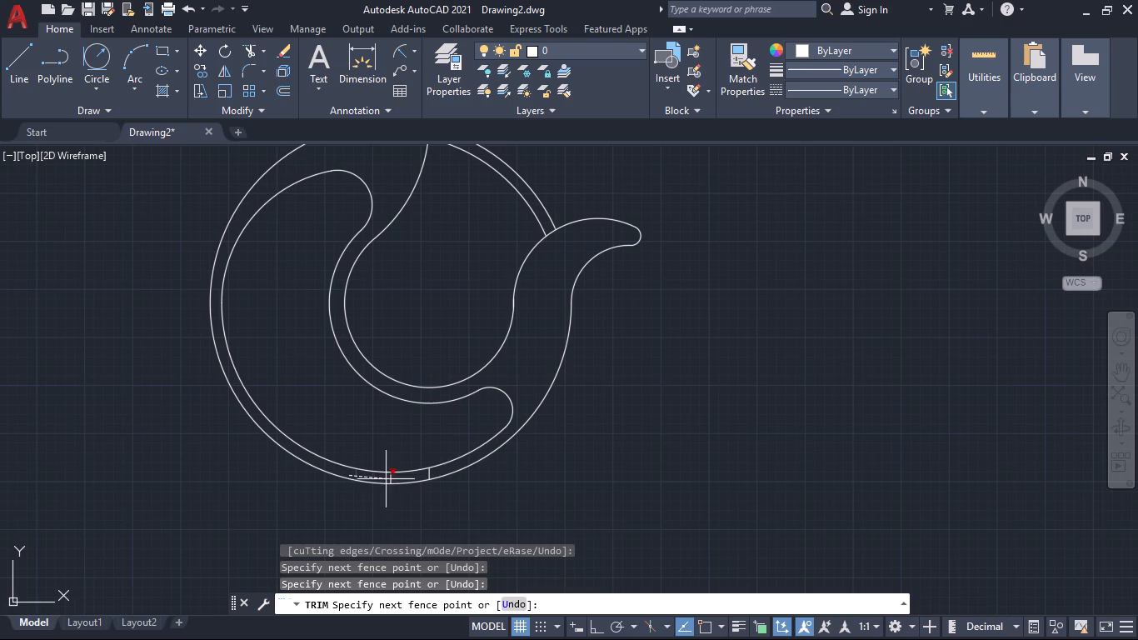
left_click(431, 476)
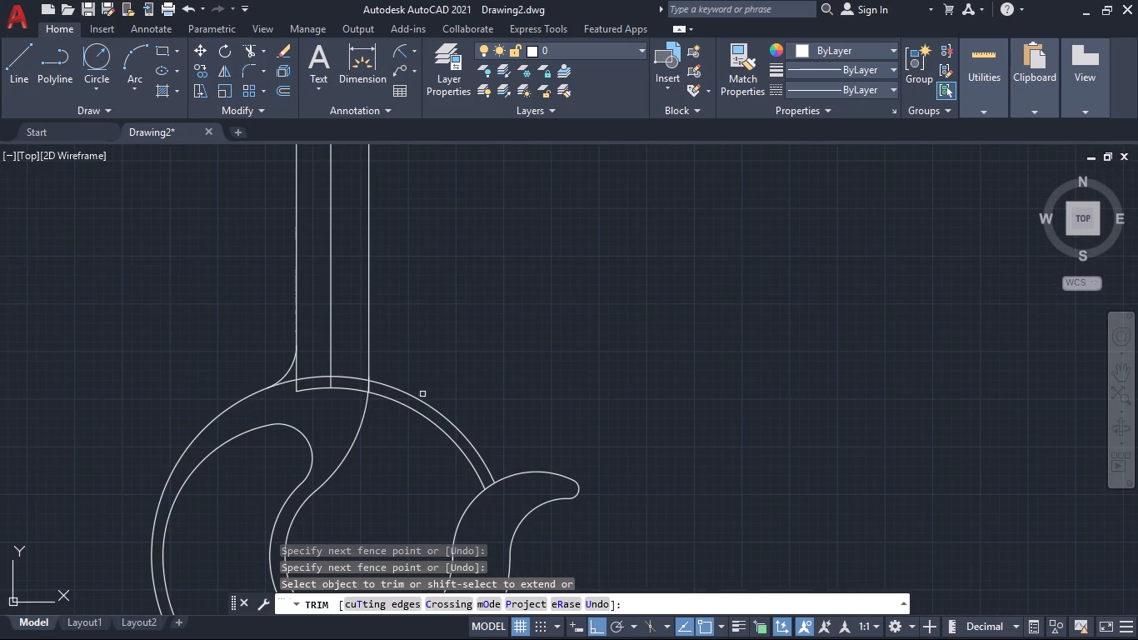
Trim the two large circles' upper-right arcs between the shank and the hook tip, opening the hook's mouth.
left_click(397, 452)
left_click(530, 259)
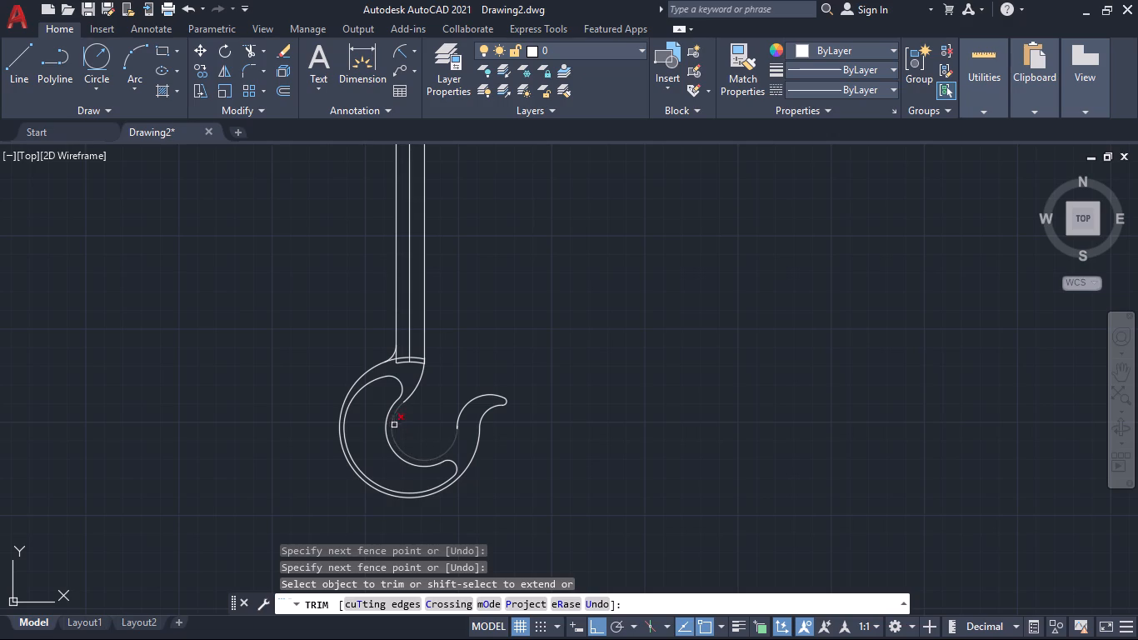
key("Escape")
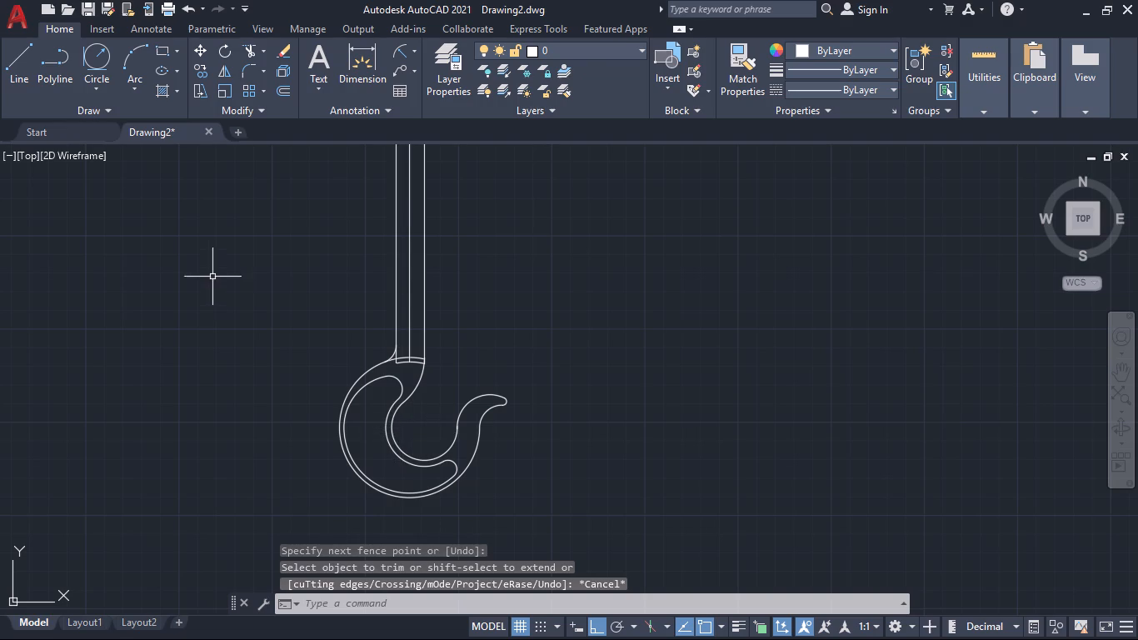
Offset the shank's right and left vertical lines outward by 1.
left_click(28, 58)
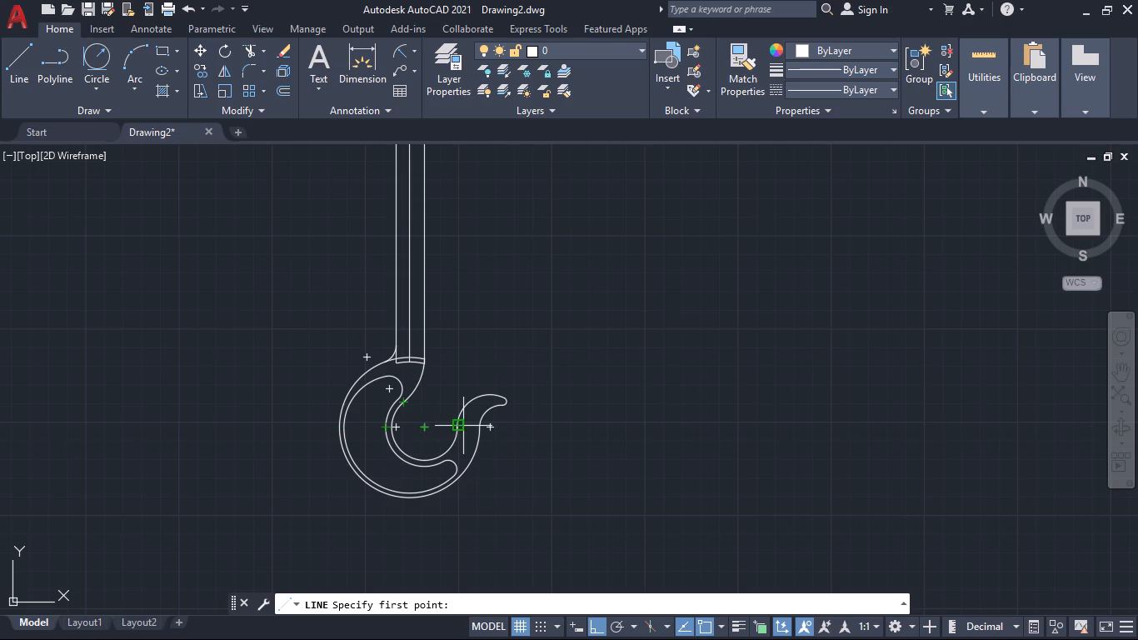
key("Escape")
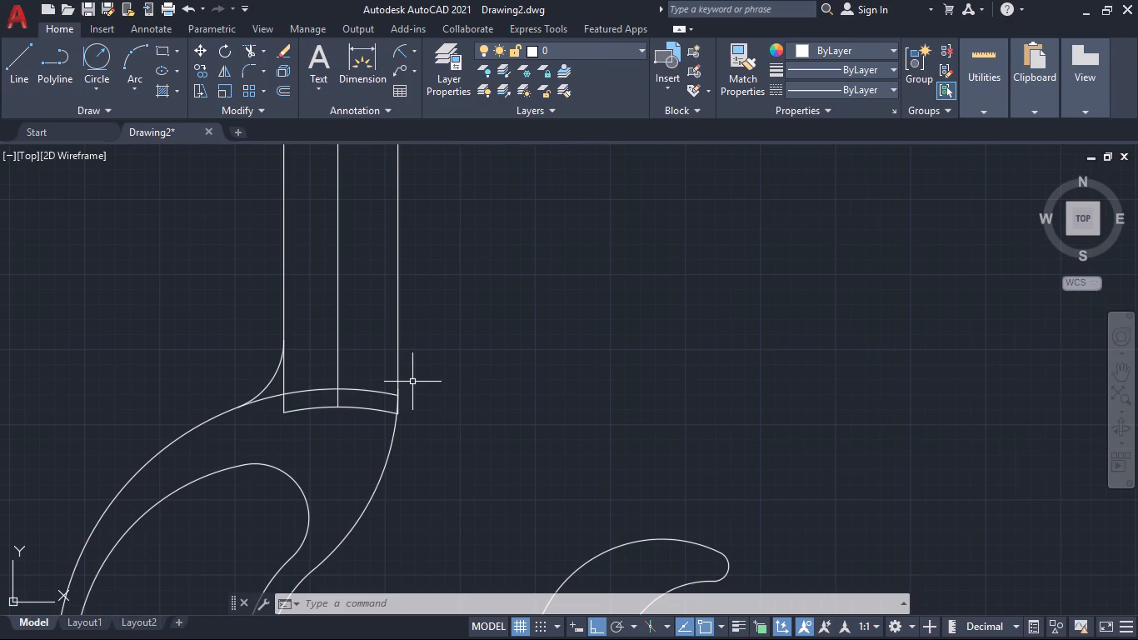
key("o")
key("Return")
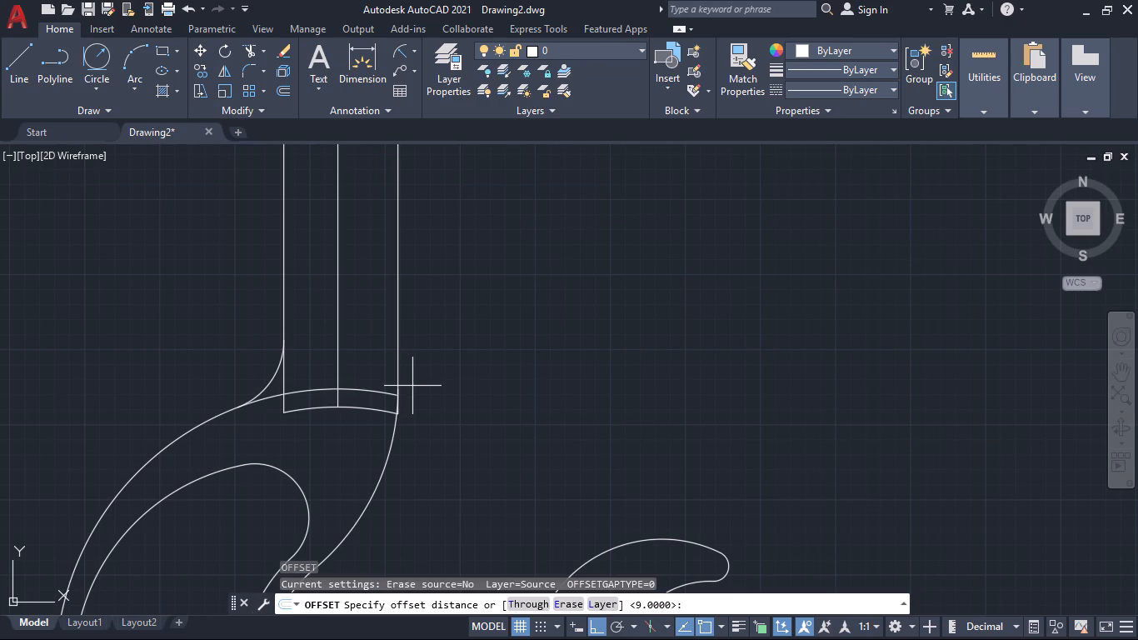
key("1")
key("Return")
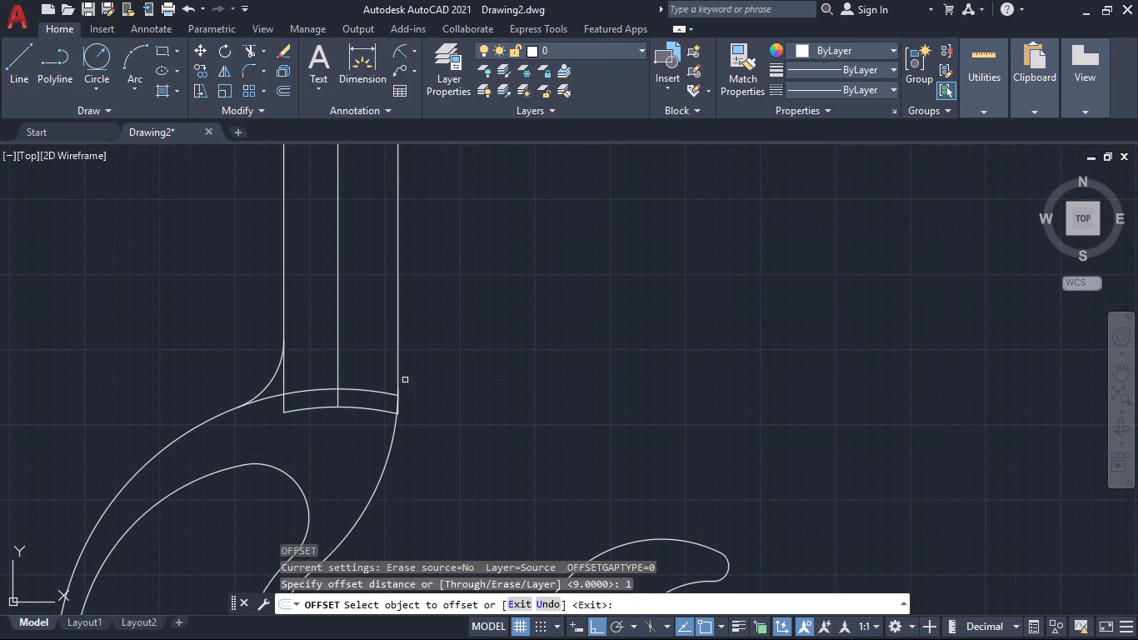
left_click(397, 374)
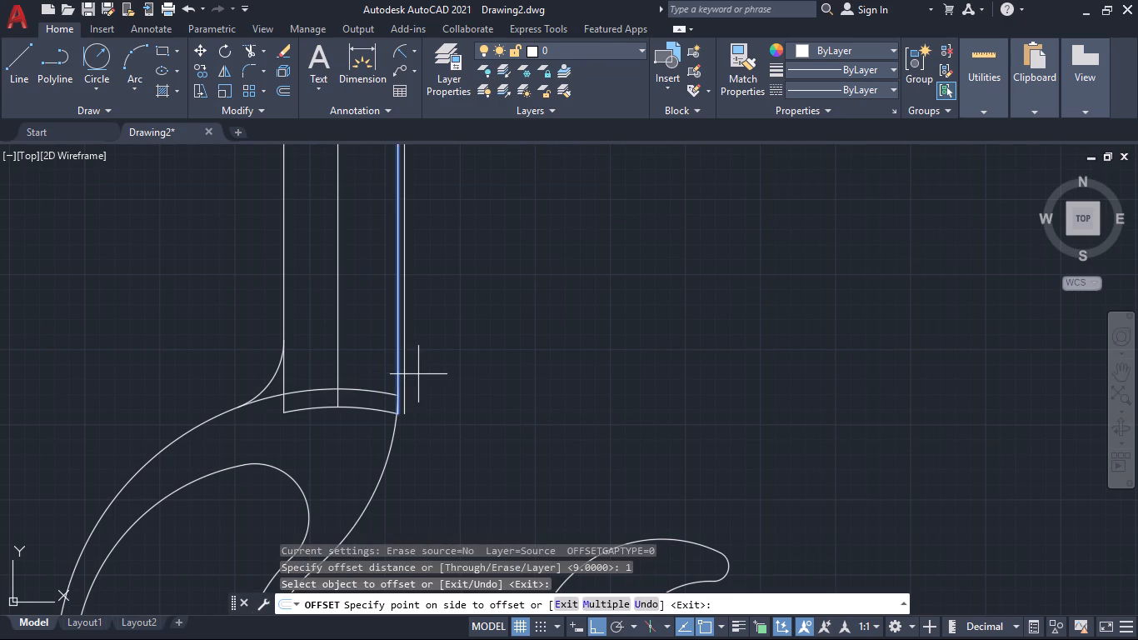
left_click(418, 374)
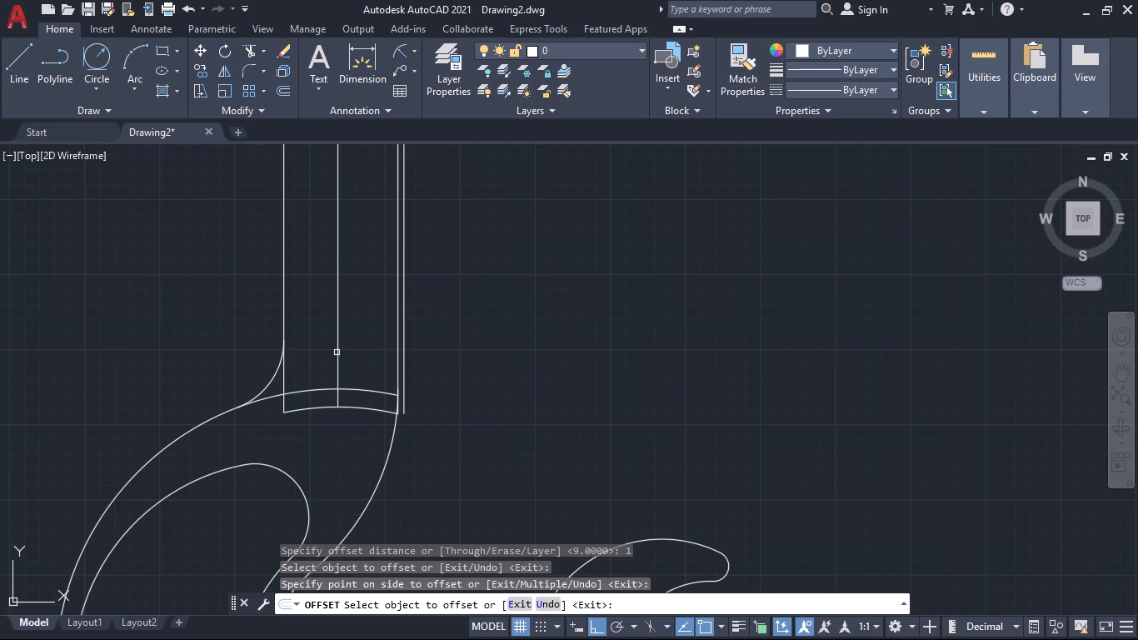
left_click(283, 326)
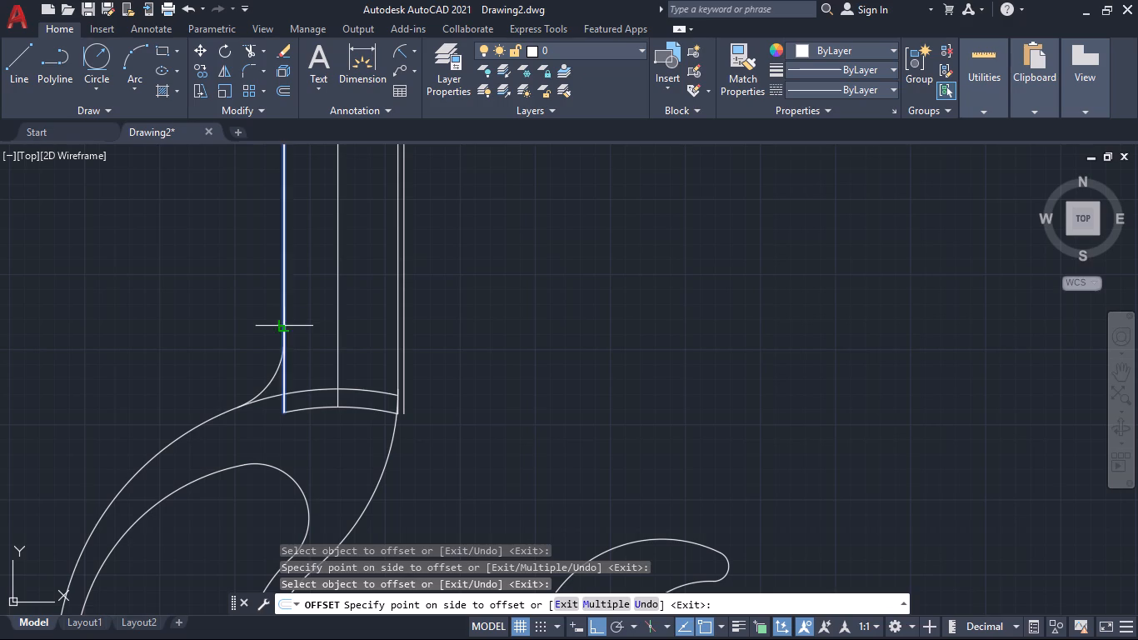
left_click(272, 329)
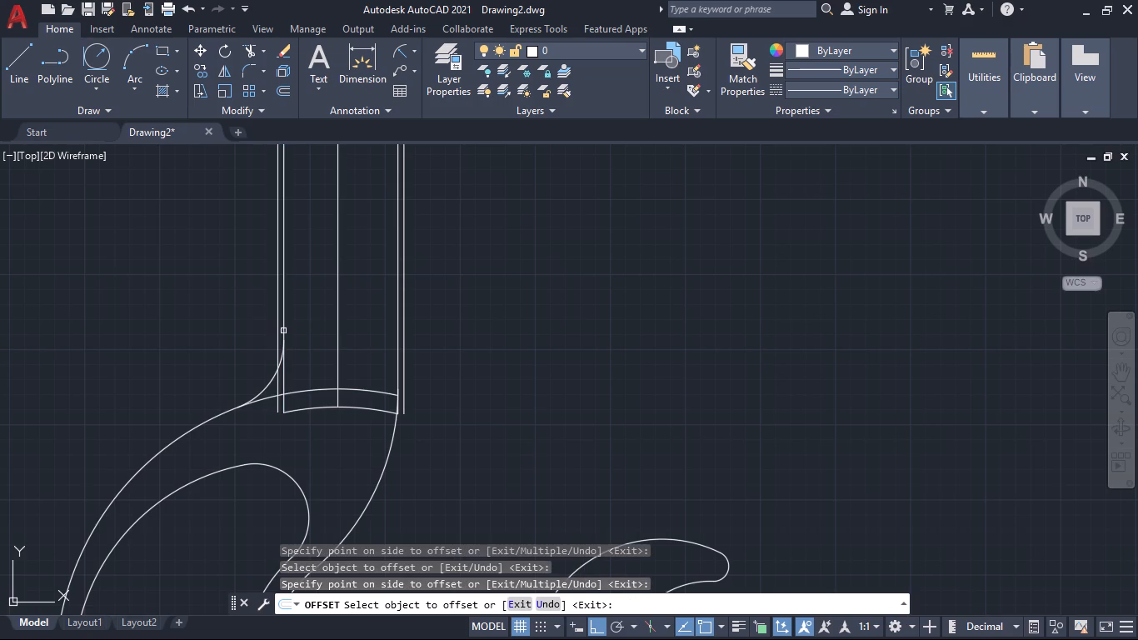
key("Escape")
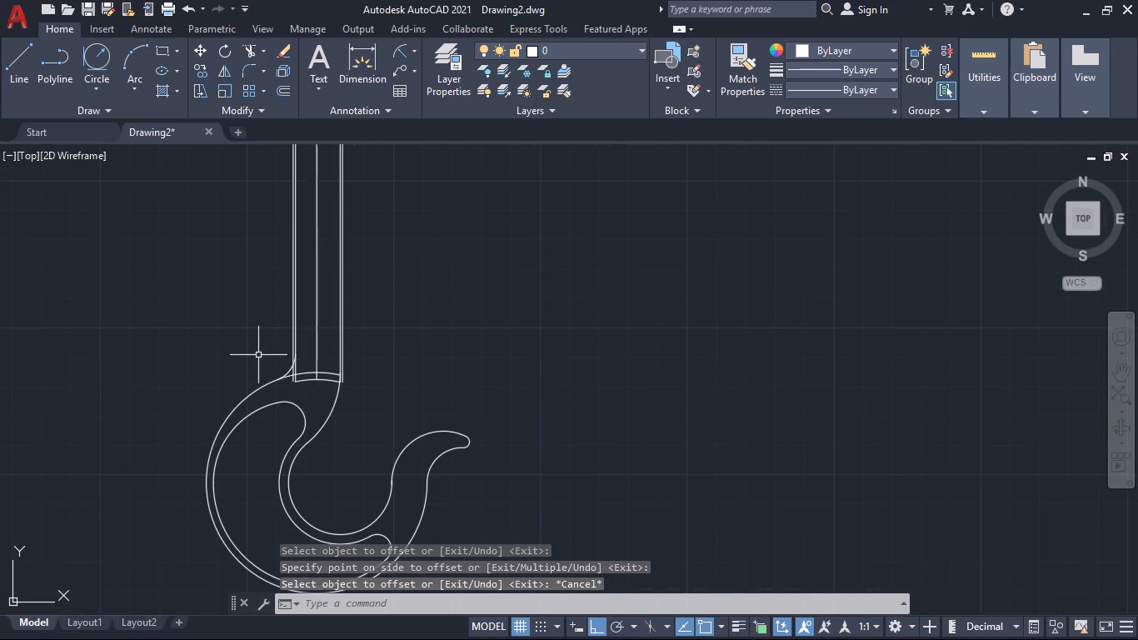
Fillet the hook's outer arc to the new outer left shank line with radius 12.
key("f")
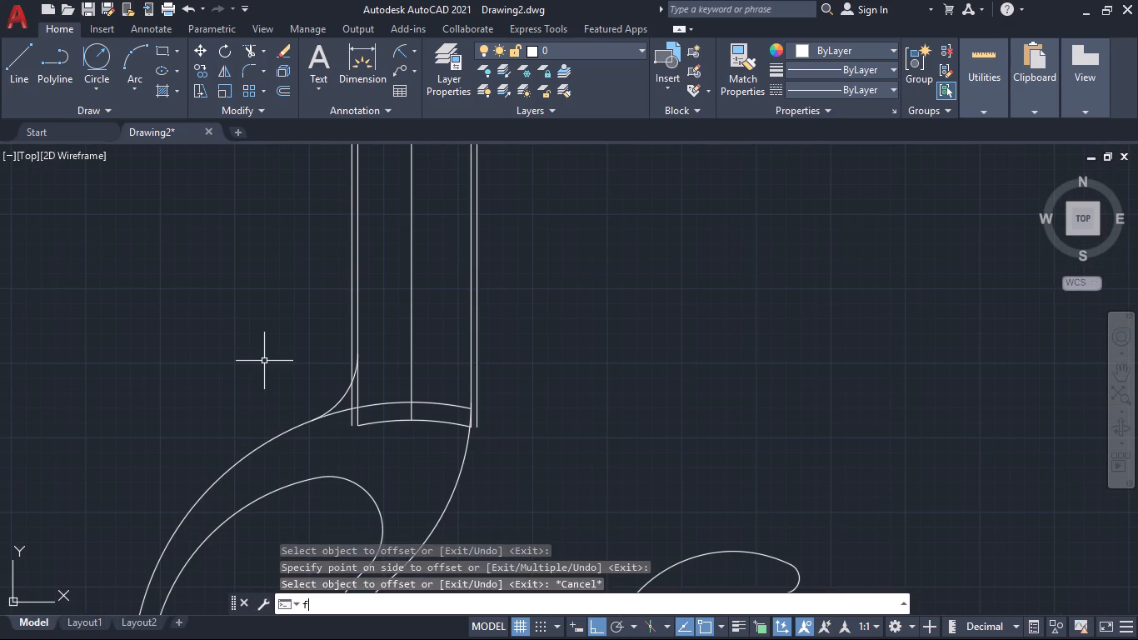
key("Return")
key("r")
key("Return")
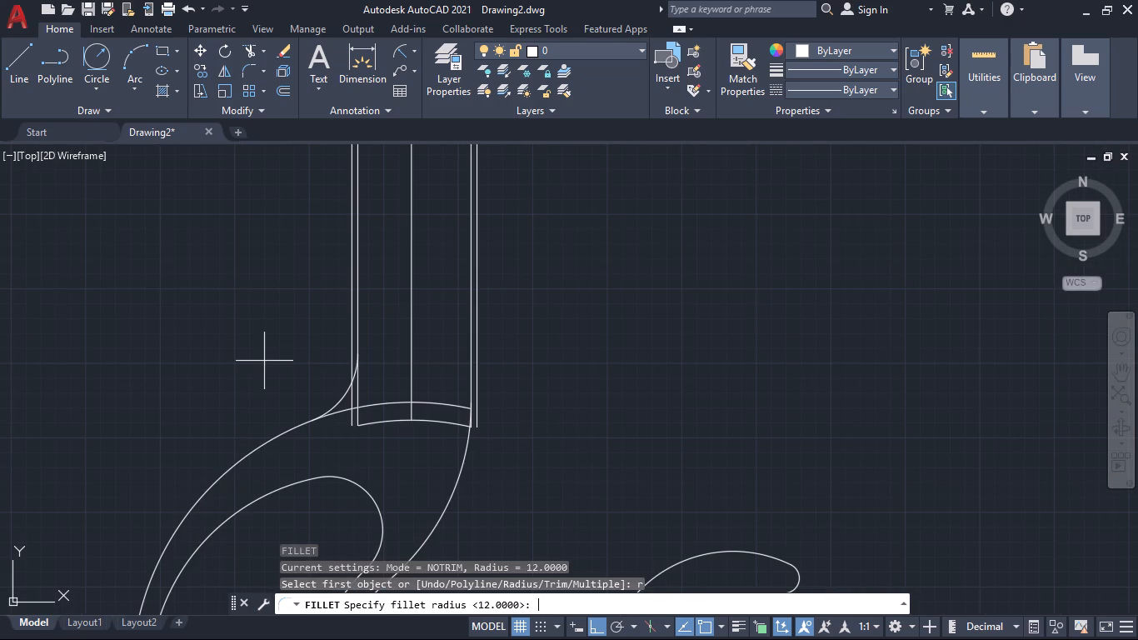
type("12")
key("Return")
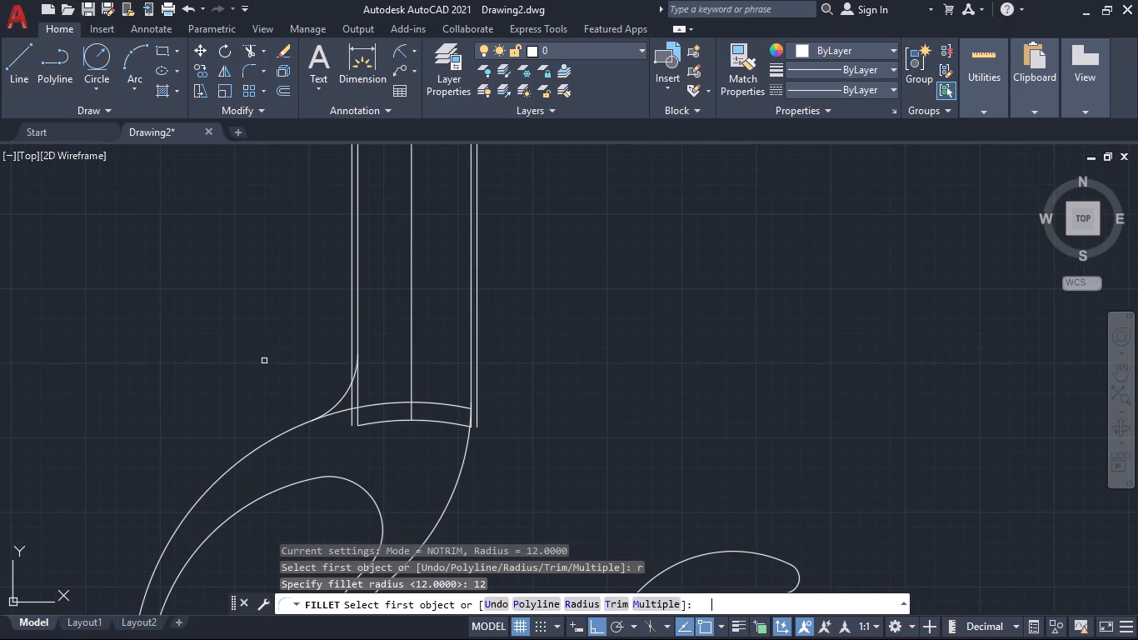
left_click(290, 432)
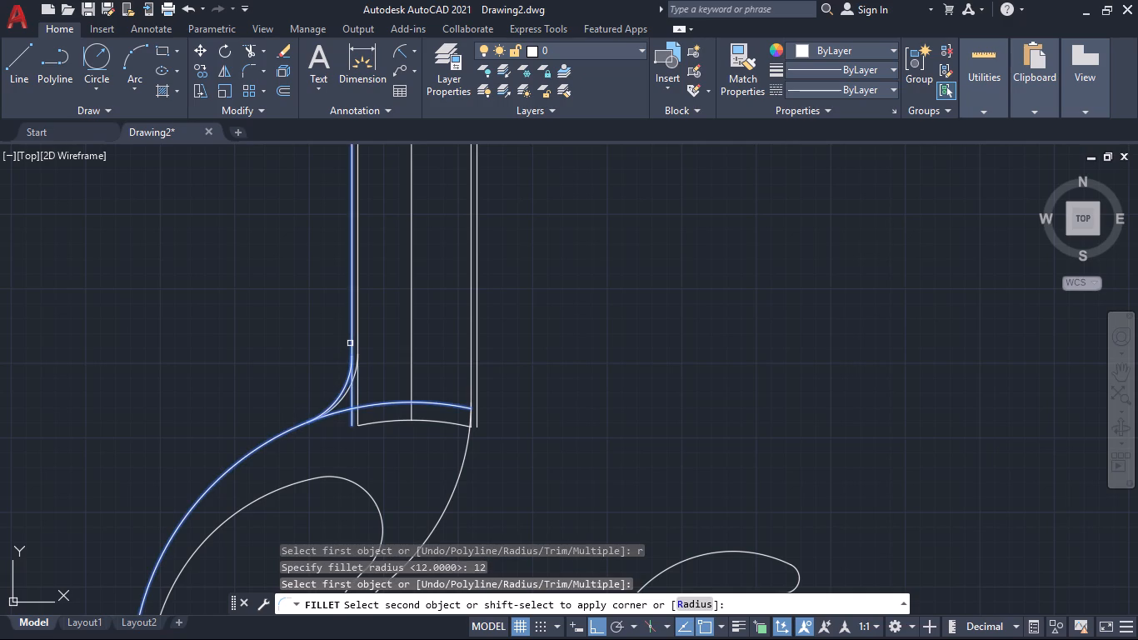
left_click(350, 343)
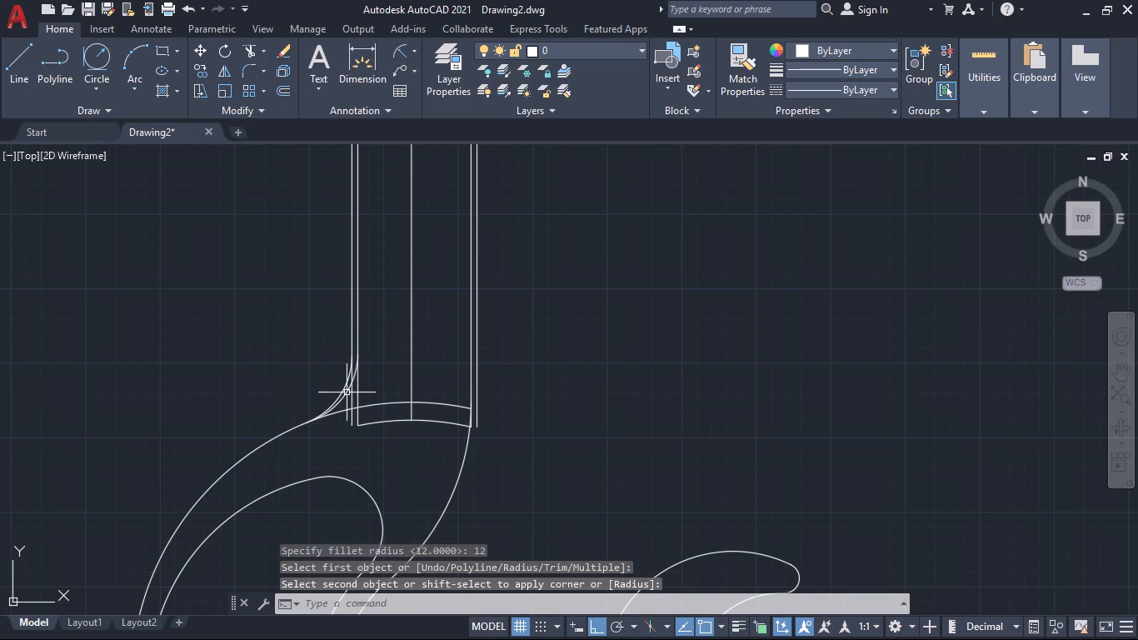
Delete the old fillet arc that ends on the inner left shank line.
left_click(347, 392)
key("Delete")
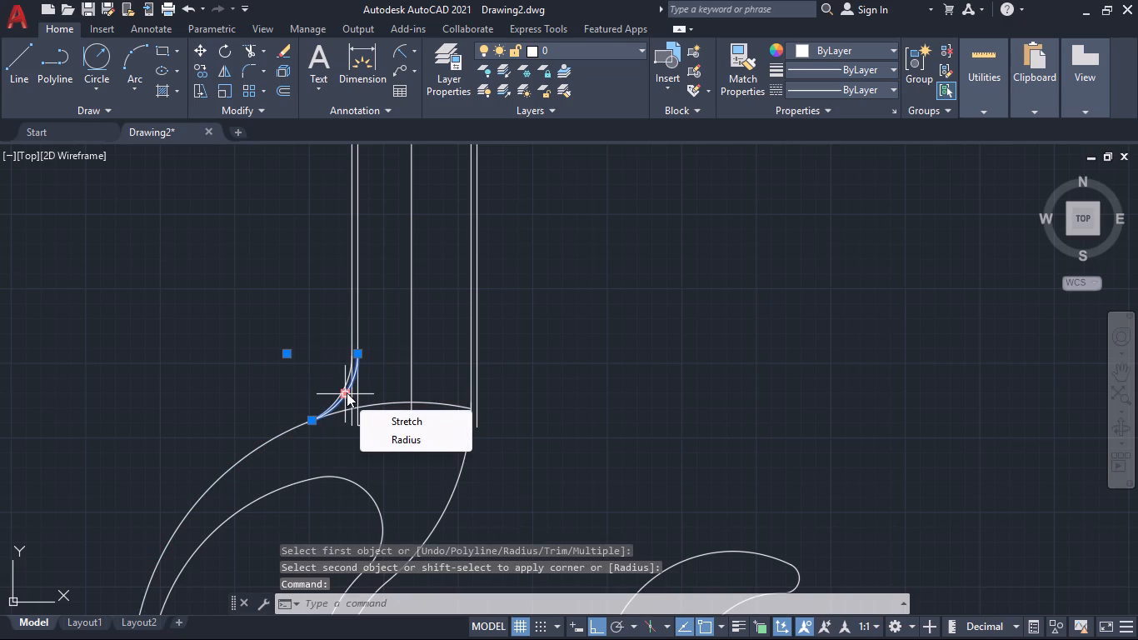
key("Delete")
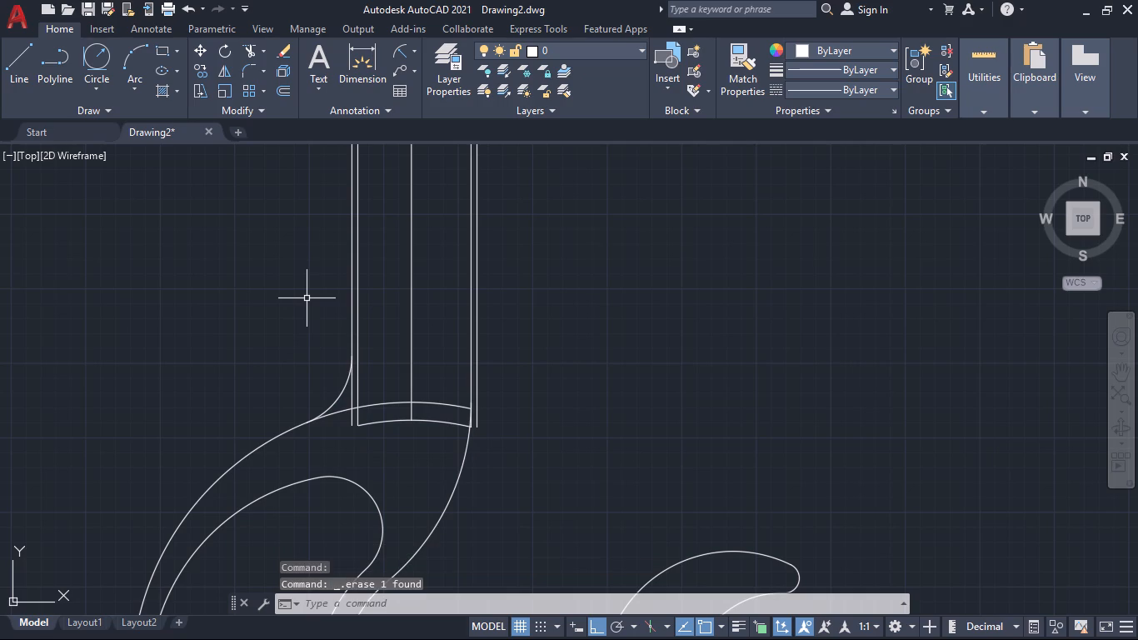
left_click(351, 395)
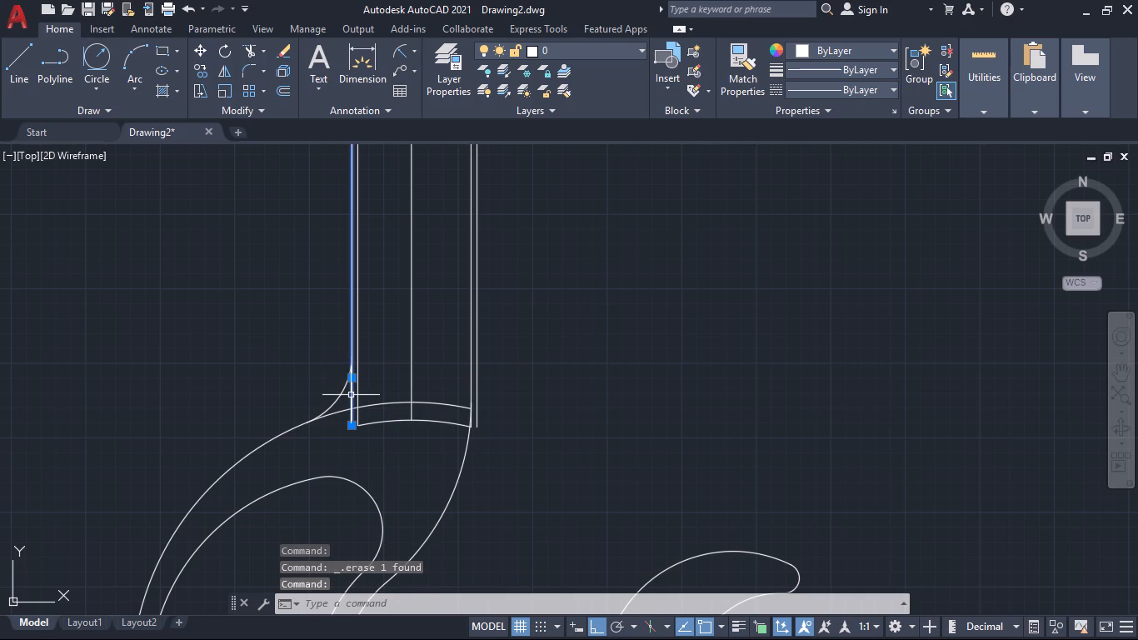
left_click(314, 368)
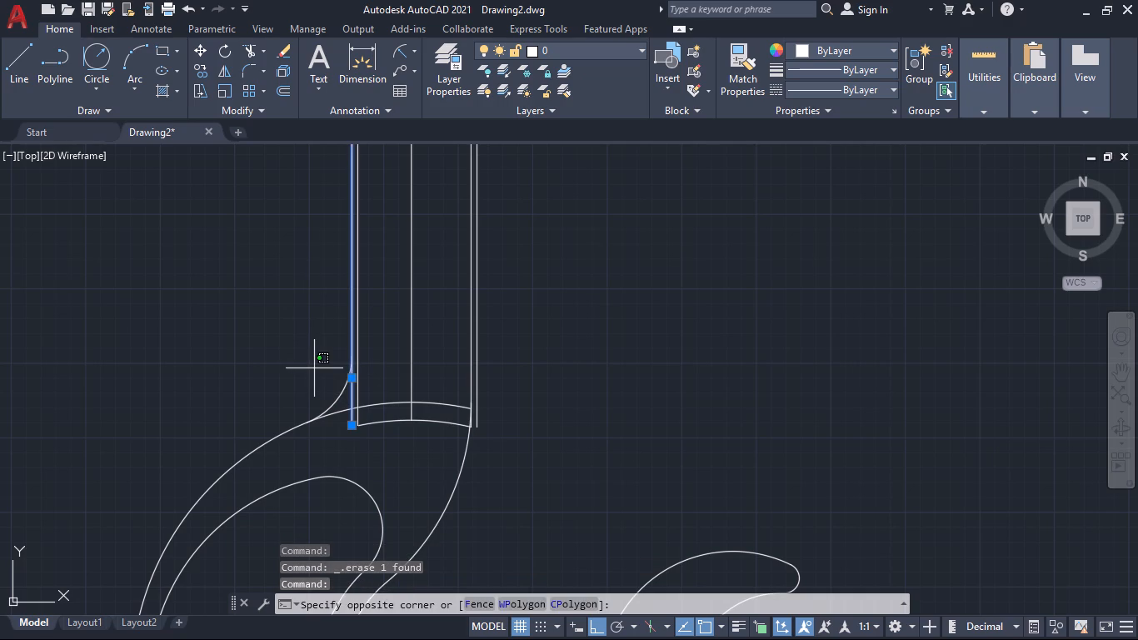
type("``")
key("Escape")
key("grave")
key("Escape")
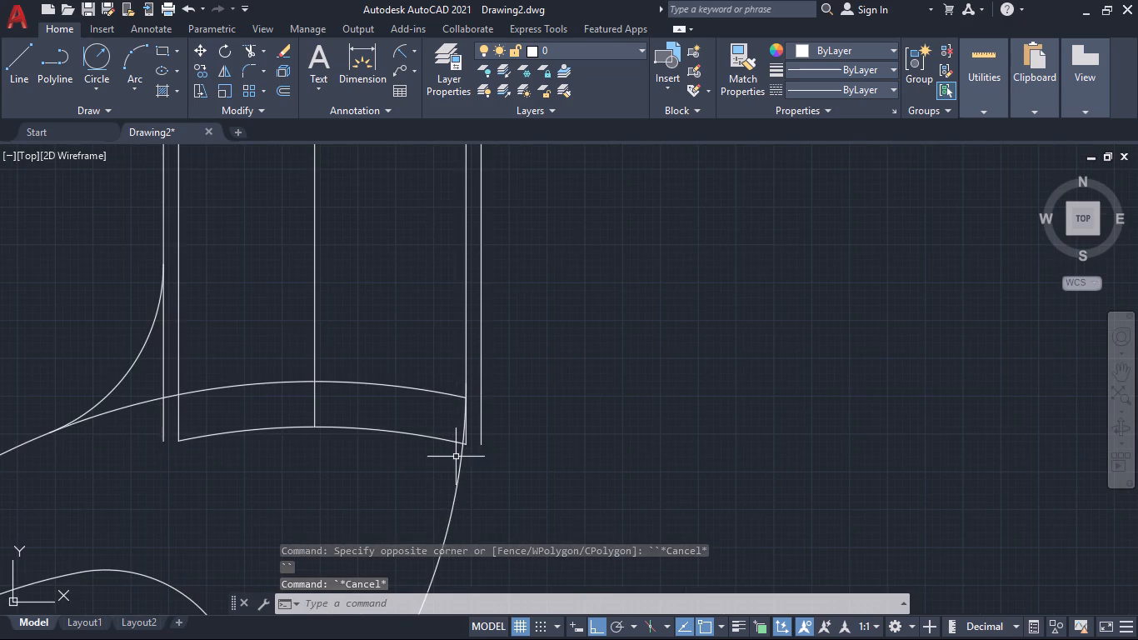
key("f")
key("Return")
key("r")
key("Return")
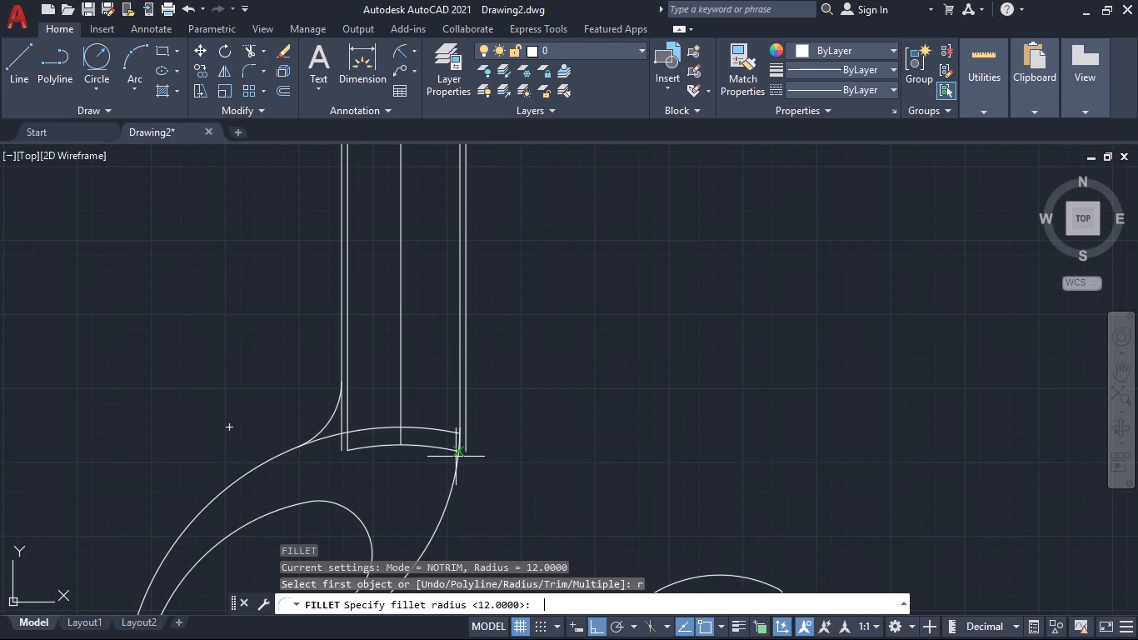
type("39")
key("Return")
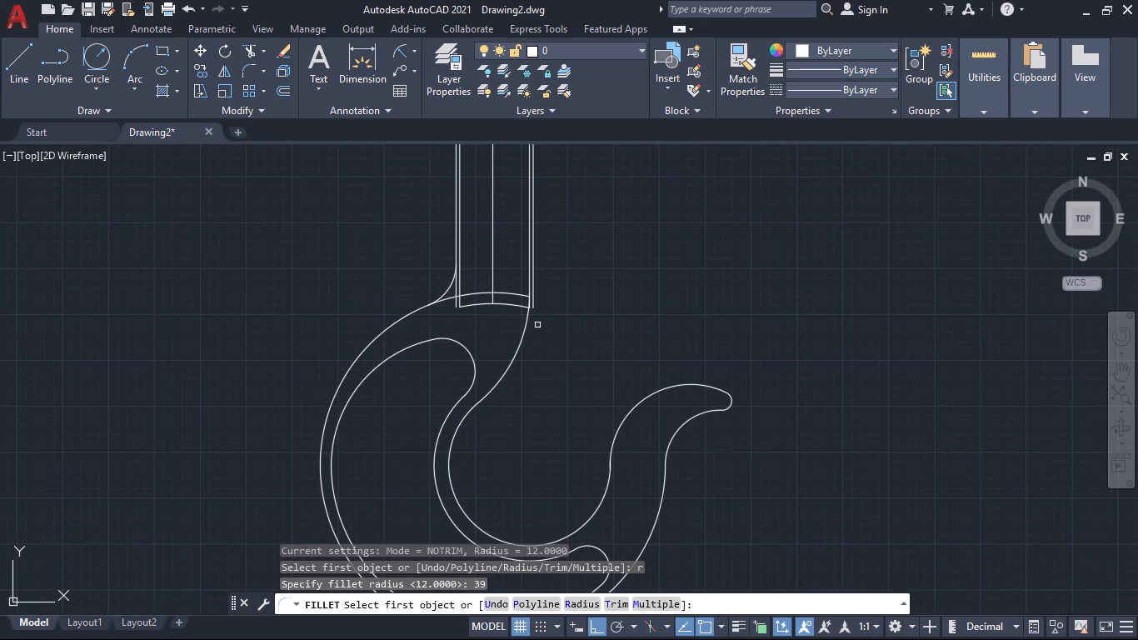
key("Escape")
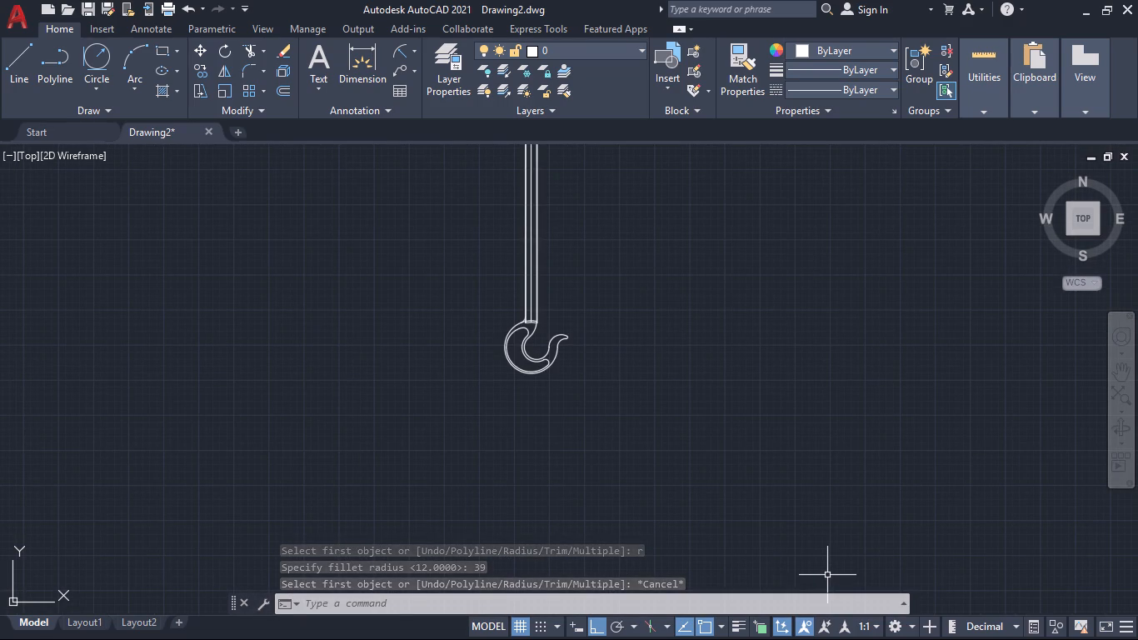
Erase the entire hook drawing, including the shank lines.
left_click(694, 422)
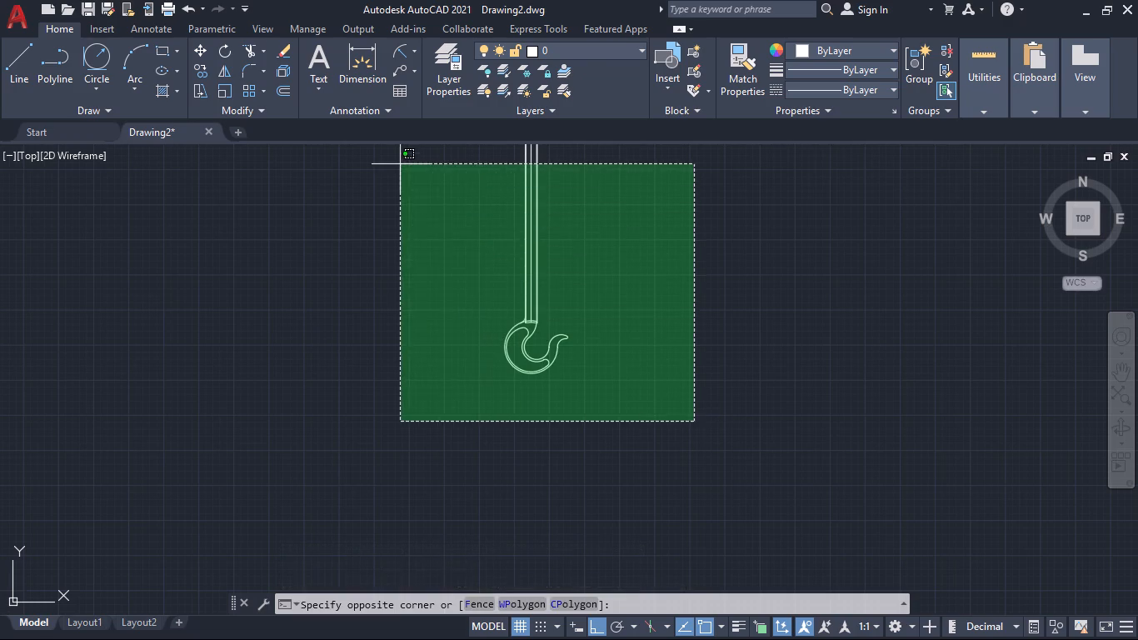
left_click(400, 164)
key("Delete")
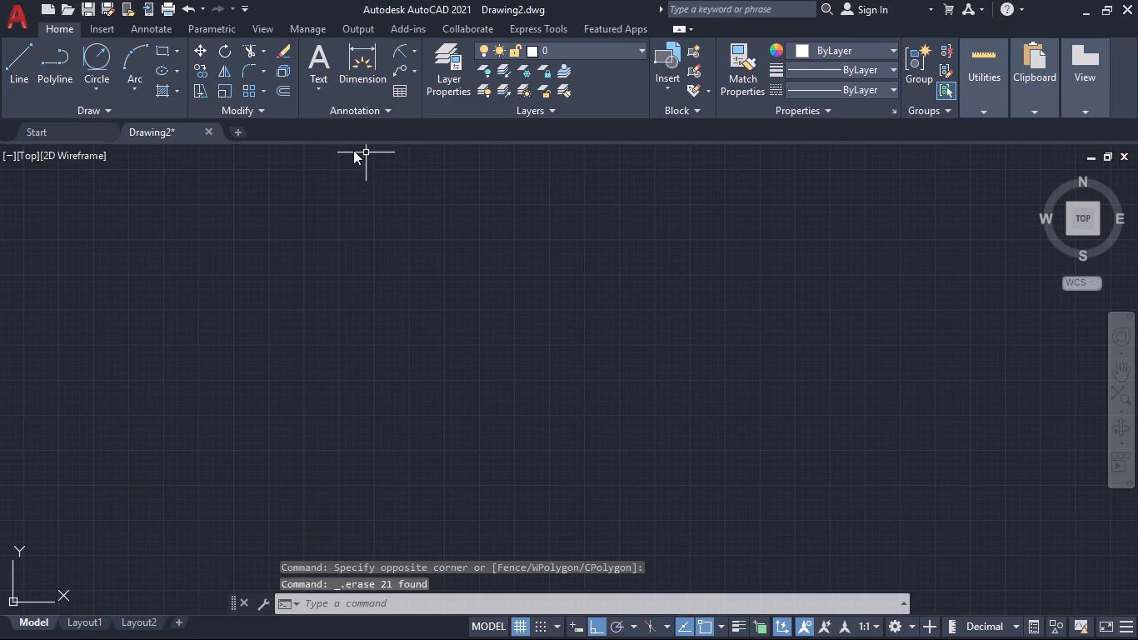
Draw a circle of radius 22 in the empty drawing area.
left_click(100, 82)
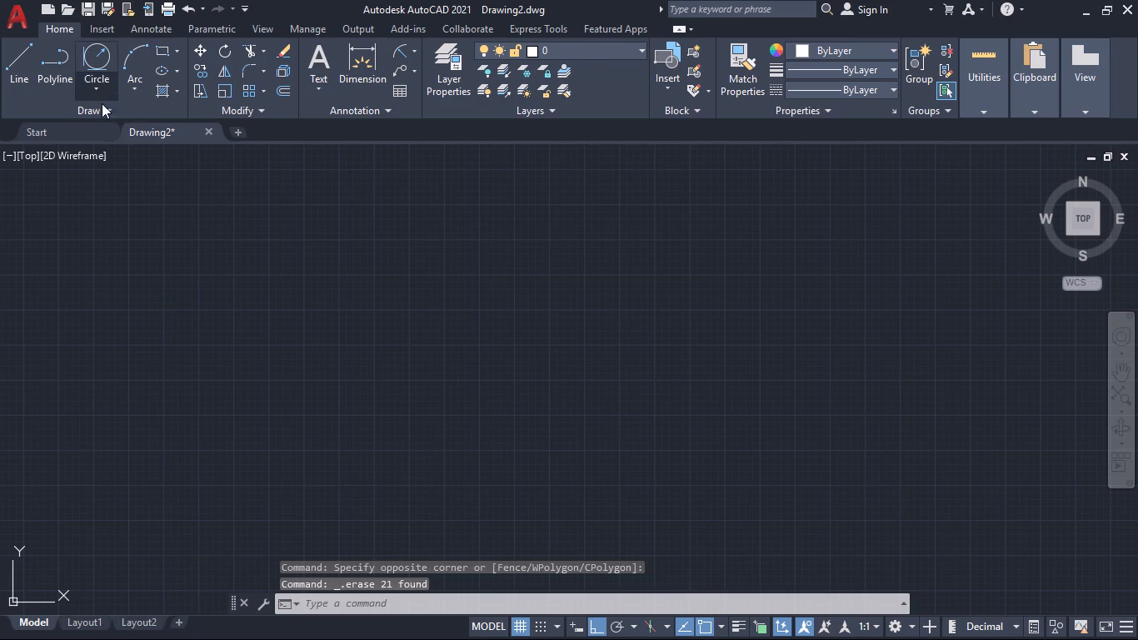
left_click(107, 114)
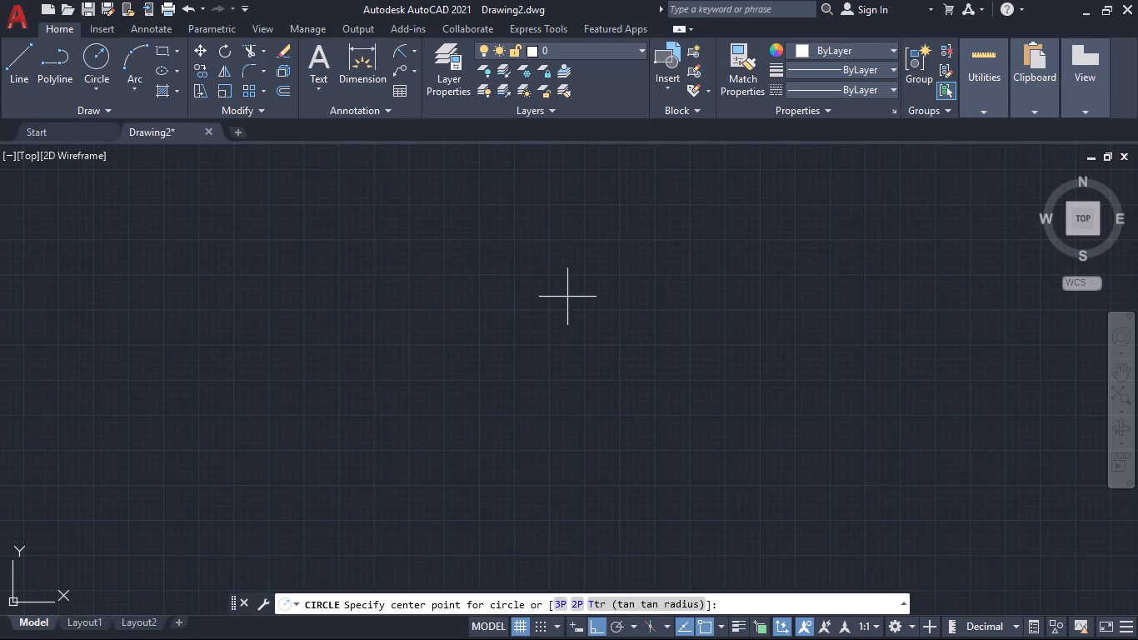
left_click(525, 295)
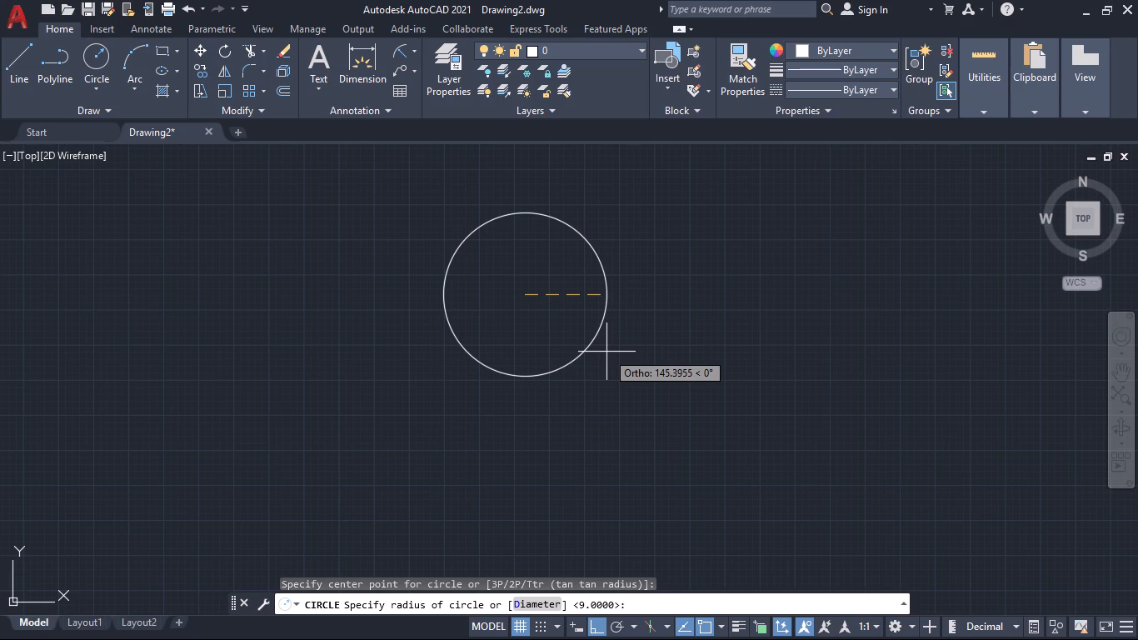
type("22")
key("Return")
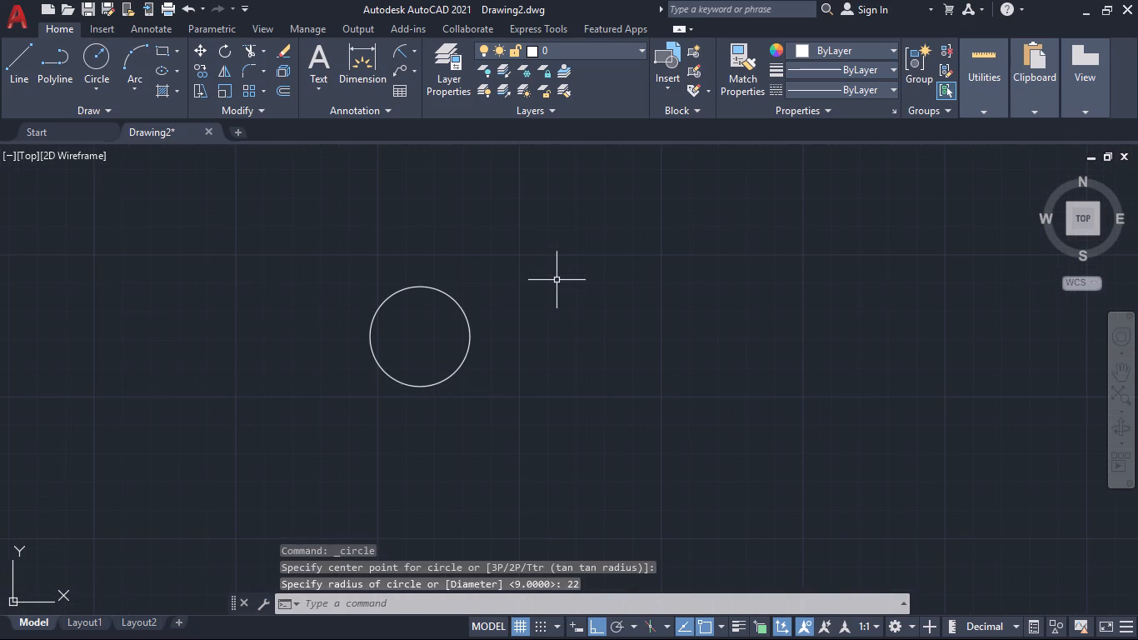
left_click(97, 57)
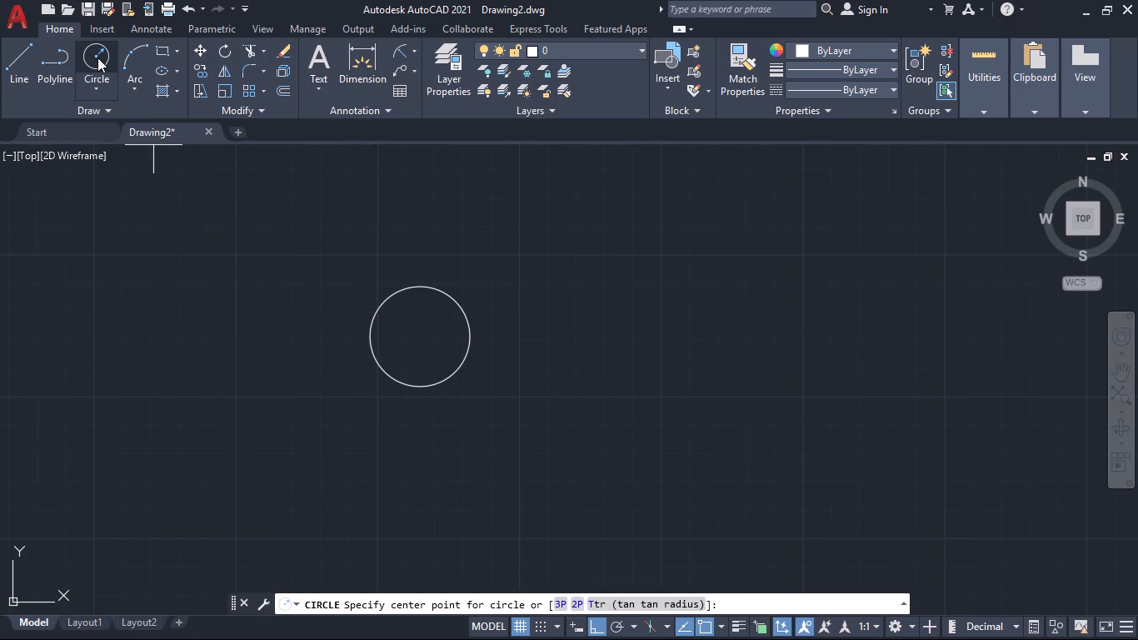
key("Escape")
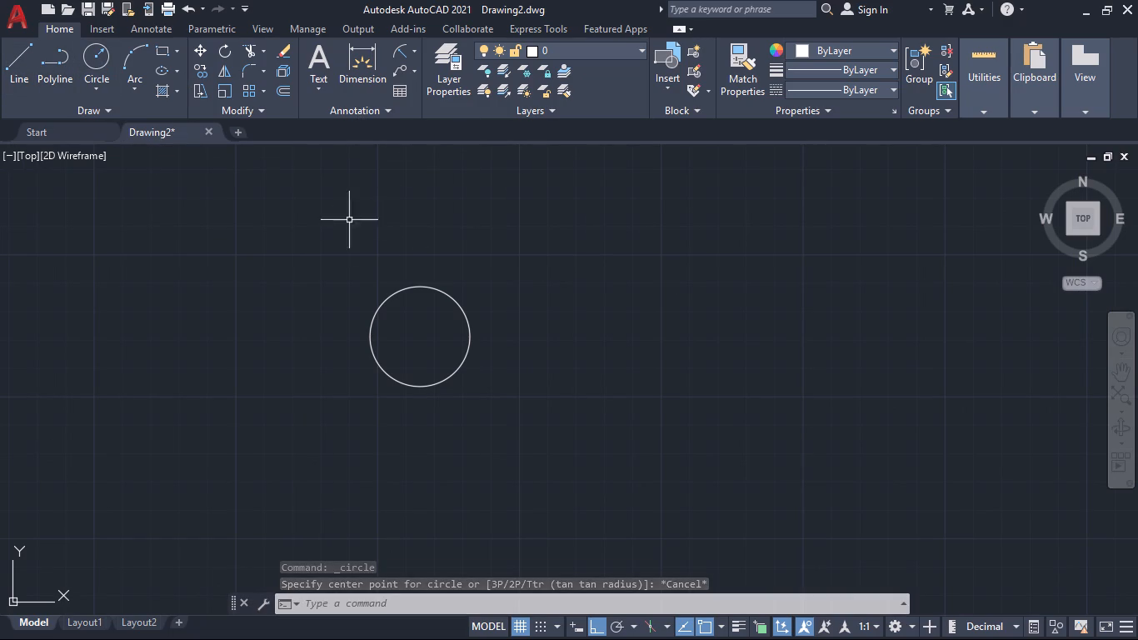
Draw a horizontal line 43.95 long rightward from the circle's centre, ending with a short upward tick.
left_click(17, 62)
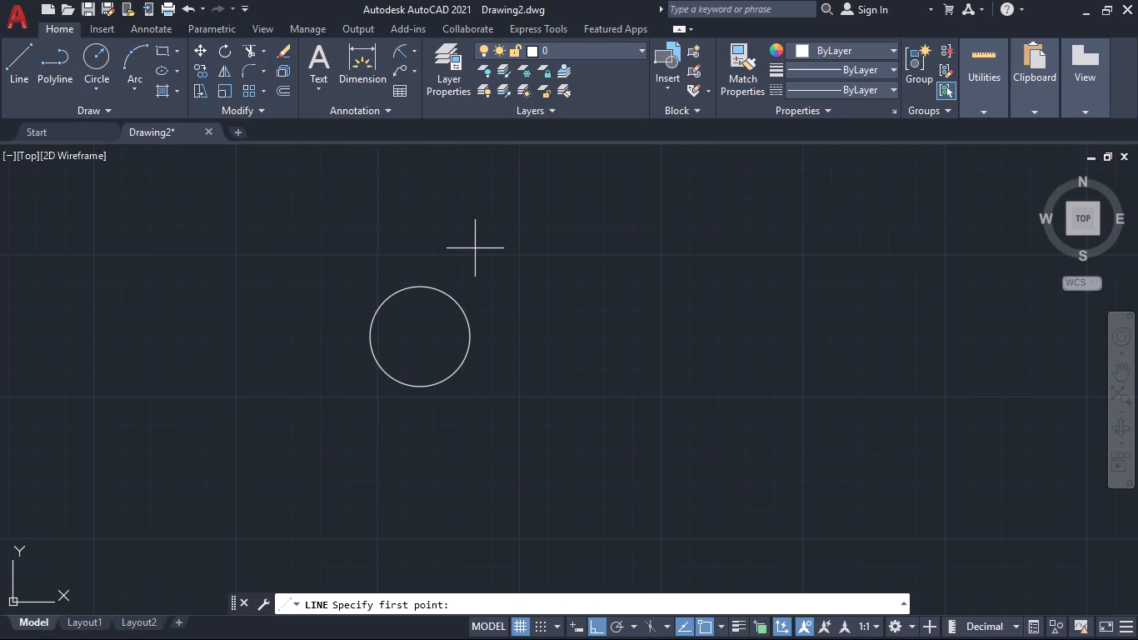
left_click(421, 336)
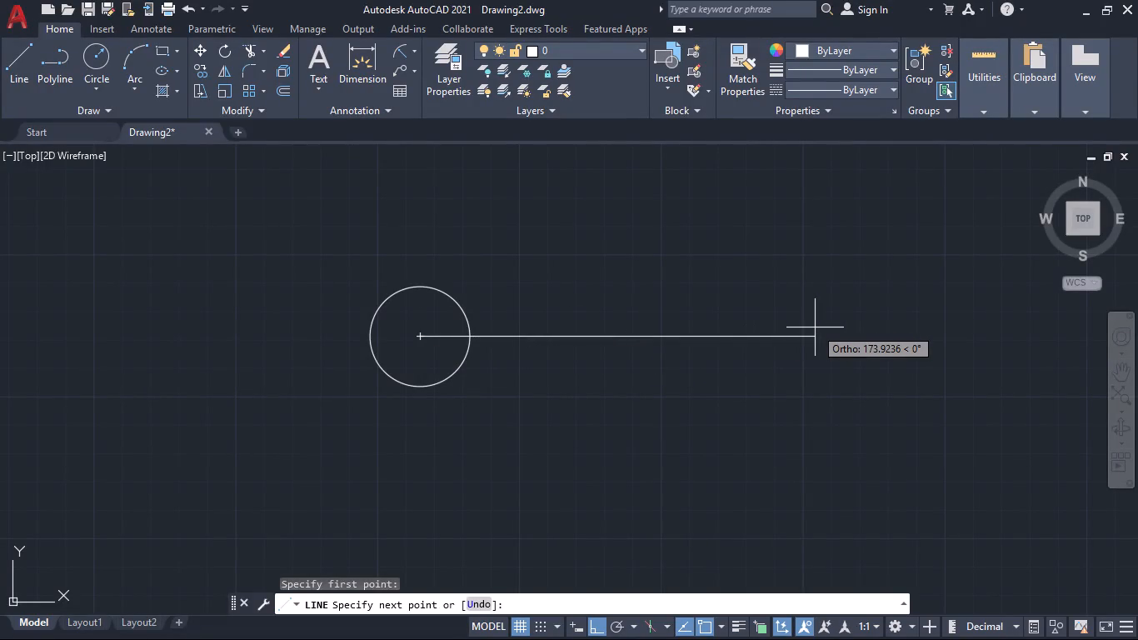
type("43")
type(".95")
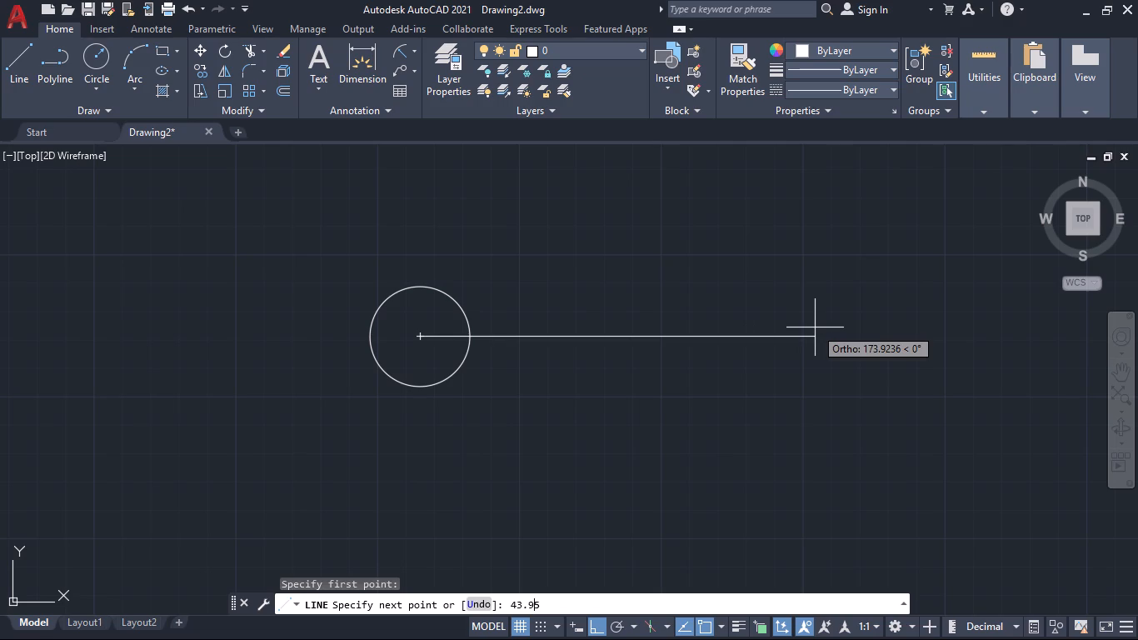
key("Return")
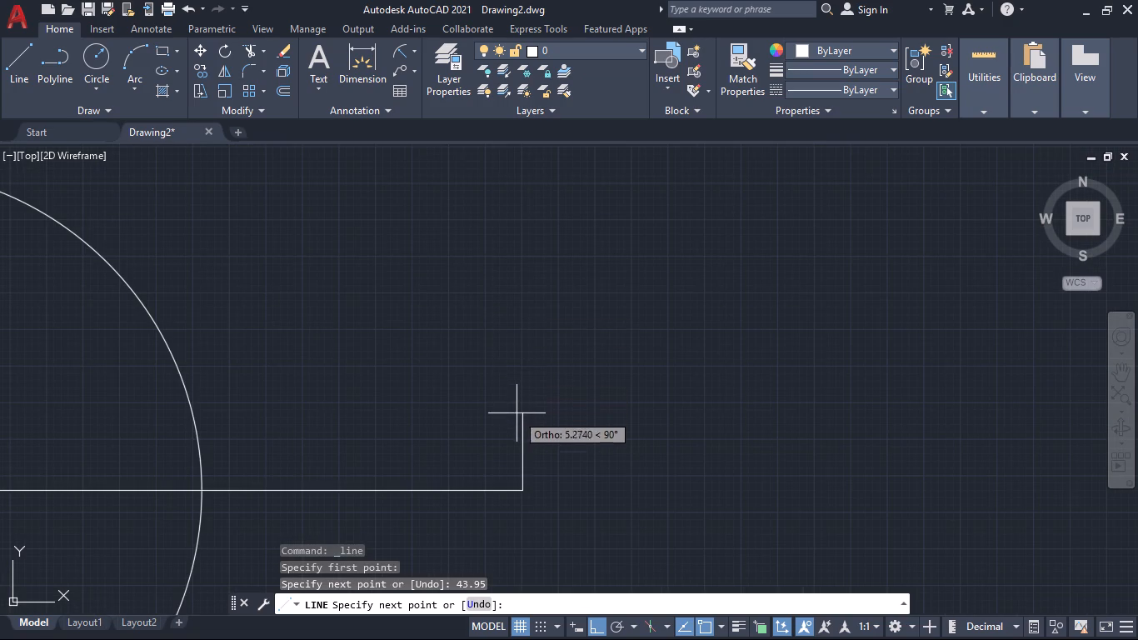
left_click(513, 470)
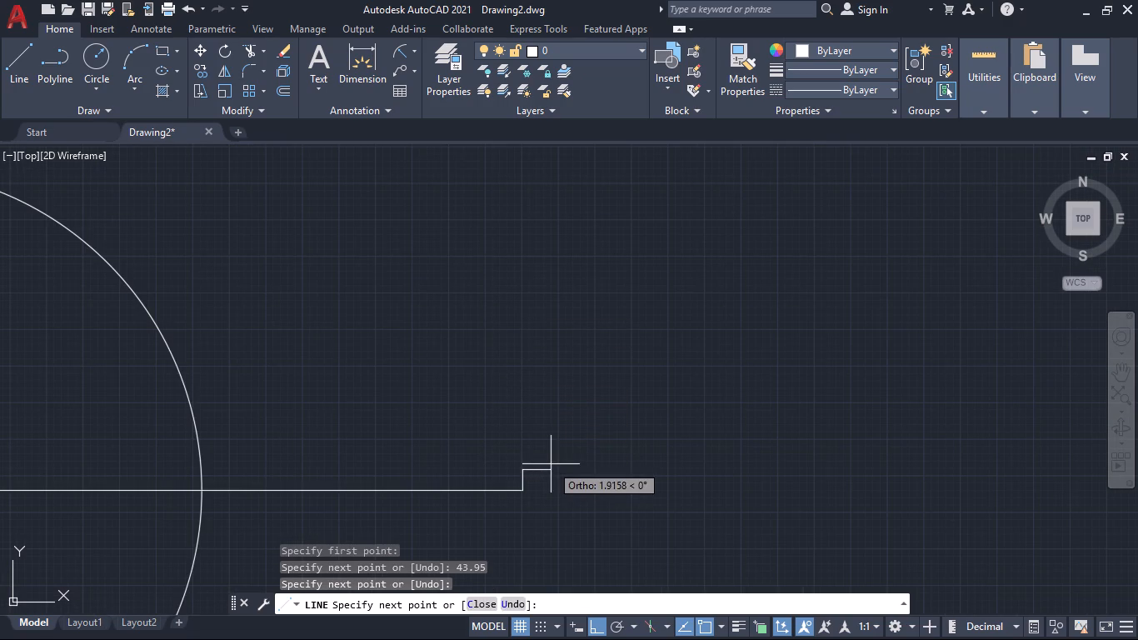
key("space")
Draw a horizontal line 52 long rightward from the circle's centre.
key("space")
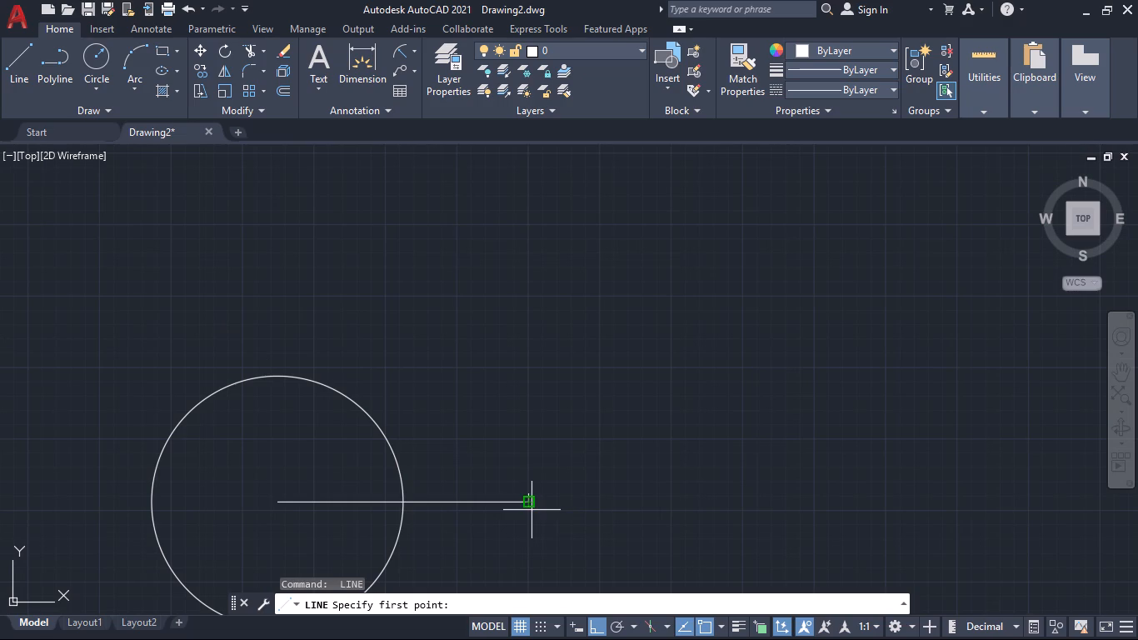
left_click(276, 501)
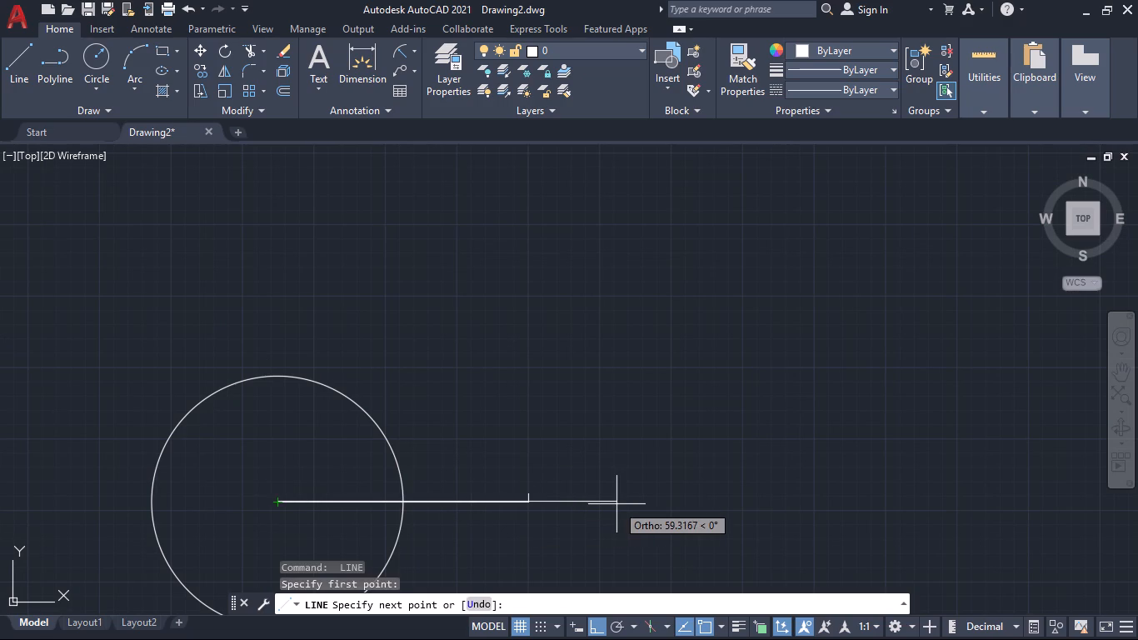
type("52")
key("Return")
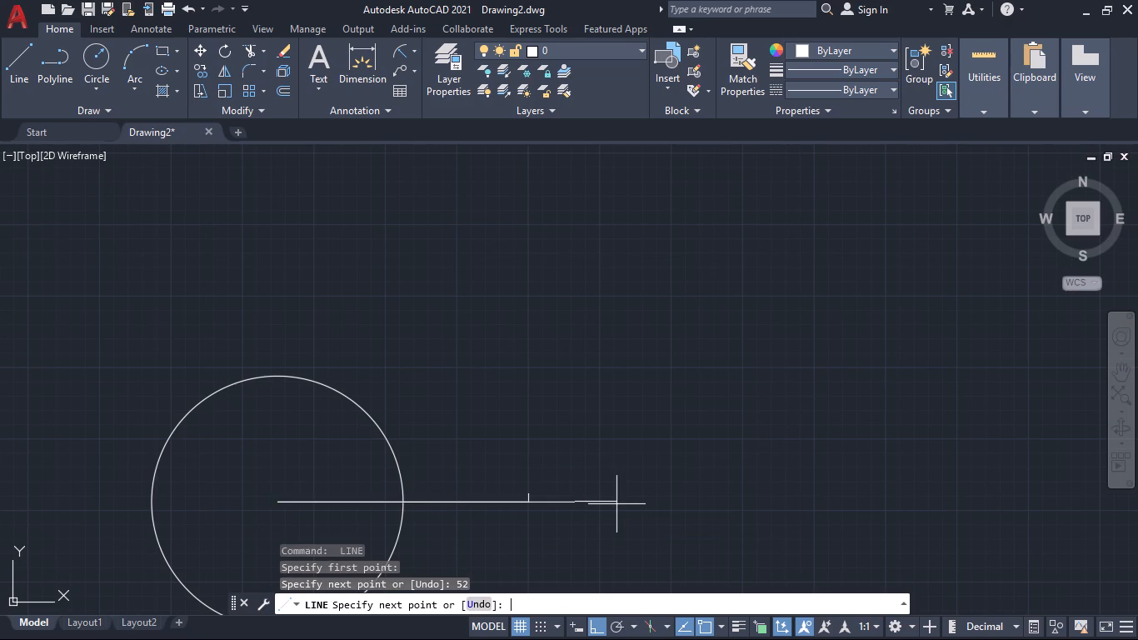
key("space")
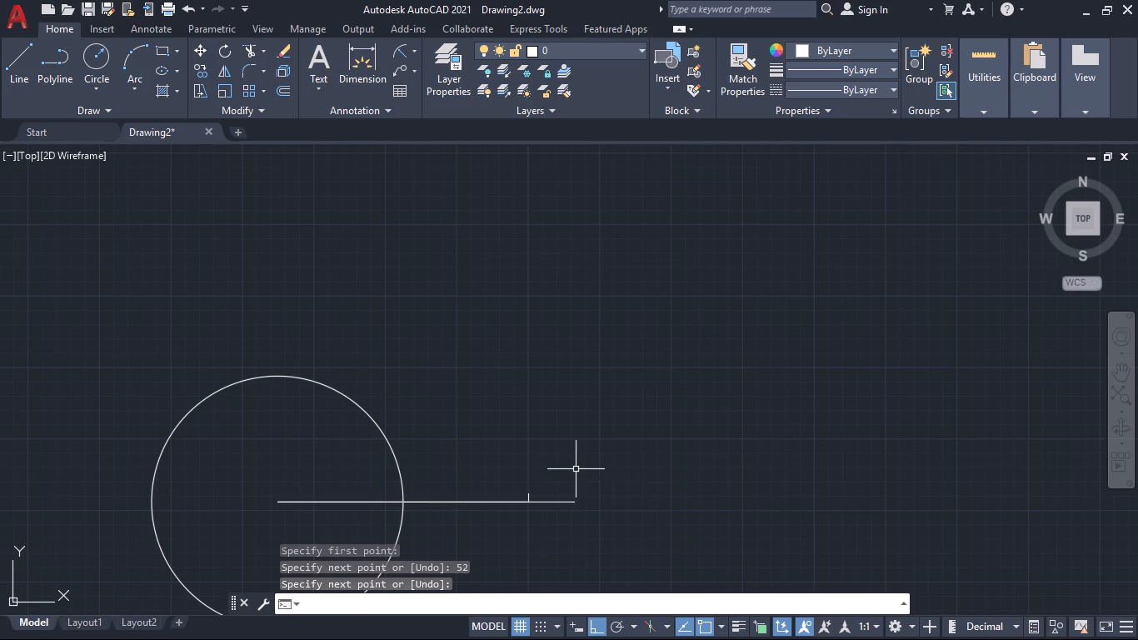
Draw a line from the 52 line's end back to the circle's centre, continue it 10 leftward, and finish with a downward tick about 4.3 long.
scroll(576, 469, "down", 3, "ctrl")
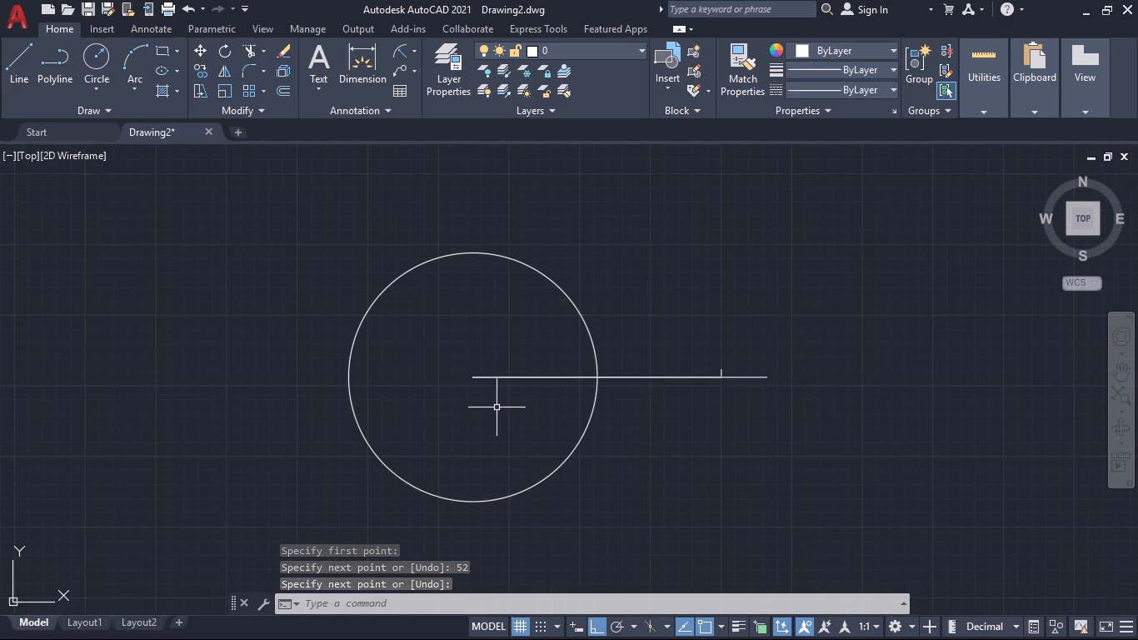
key("space")
key("space")
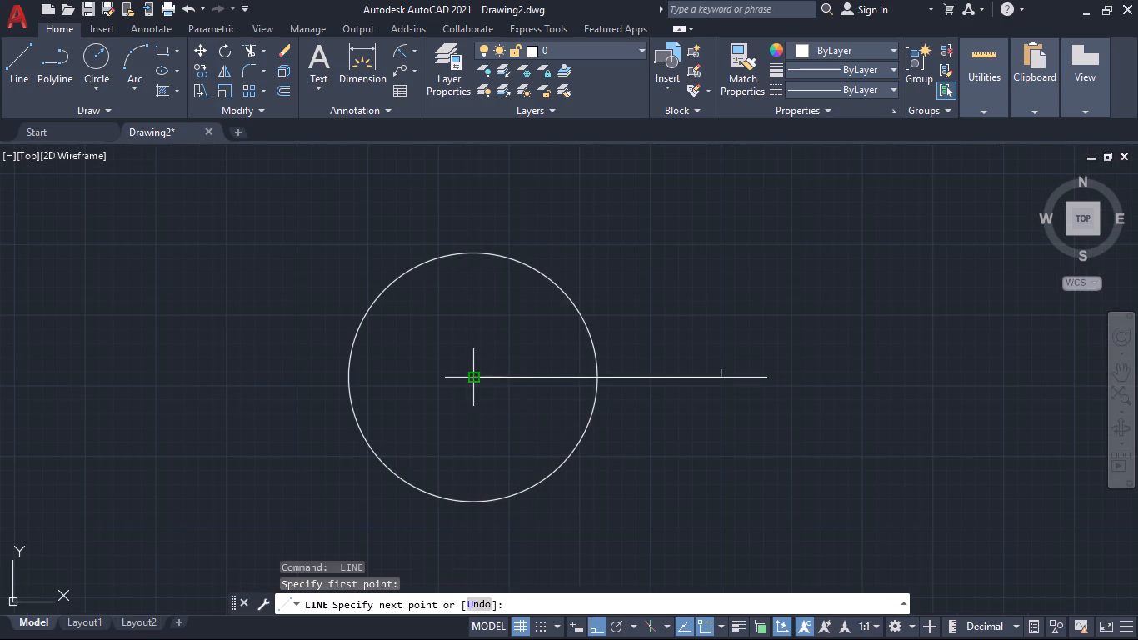
left_click(473, 379)
type("10")
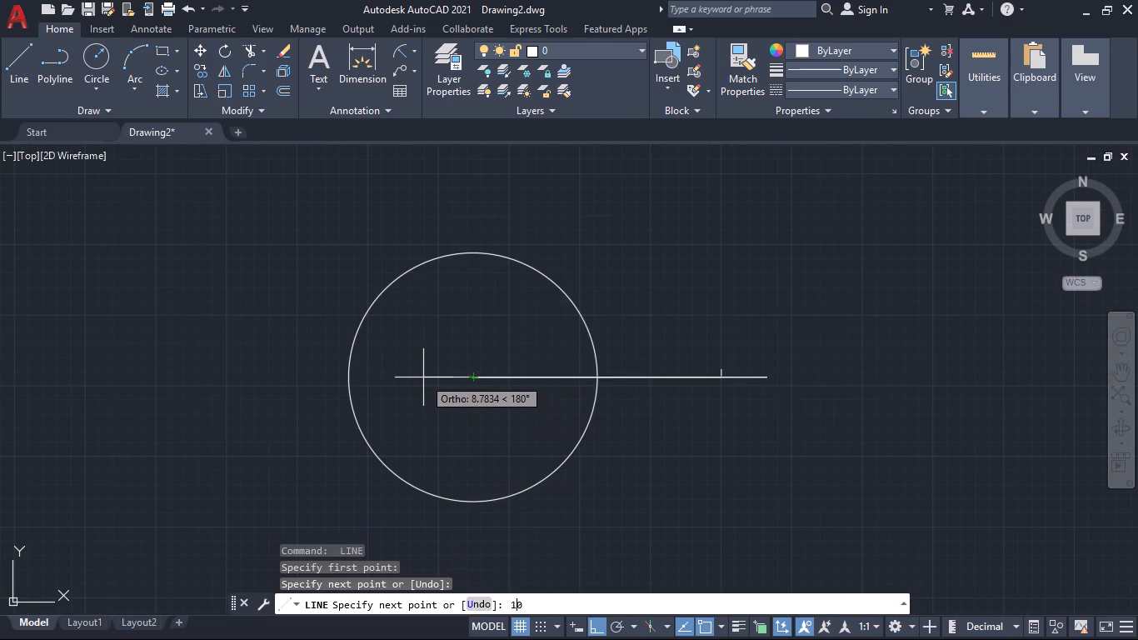
key("Return")
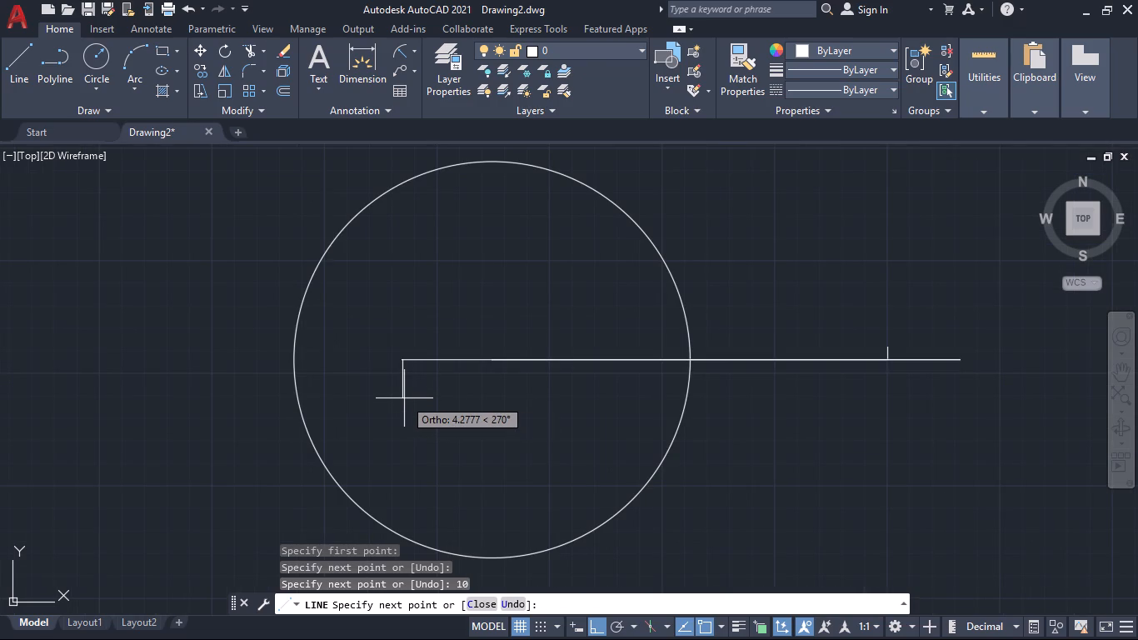
left_click(402, 398)
key("space")
Draw a line 9 long leftward from the top of the downward tick, ending with a downward tick about 1.8 long.
key("space")
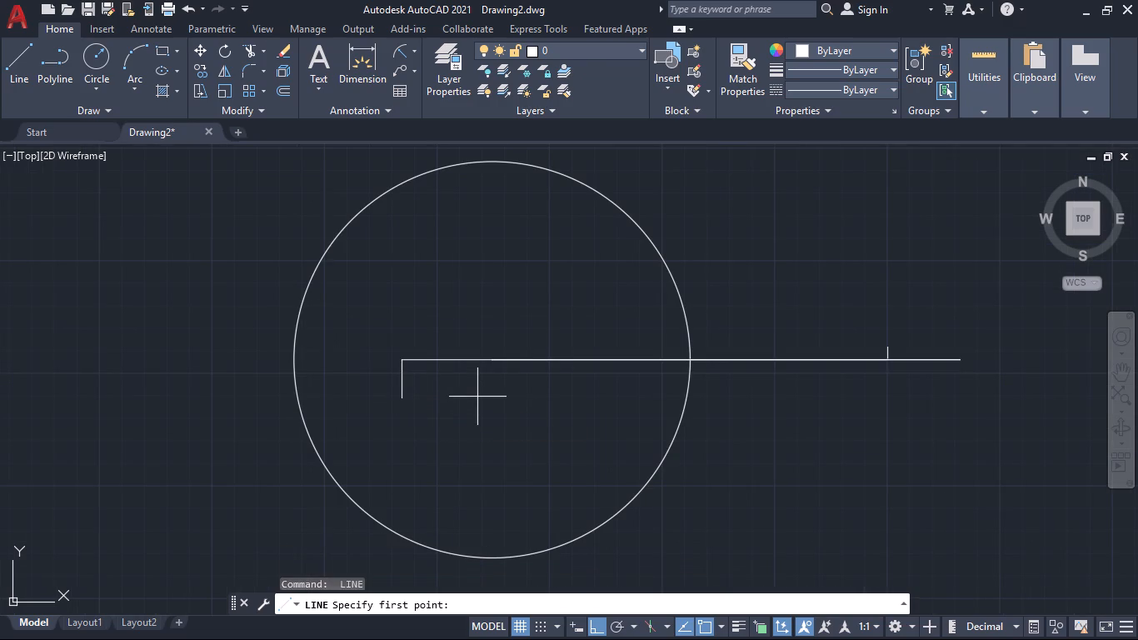
left_click(402, 361)
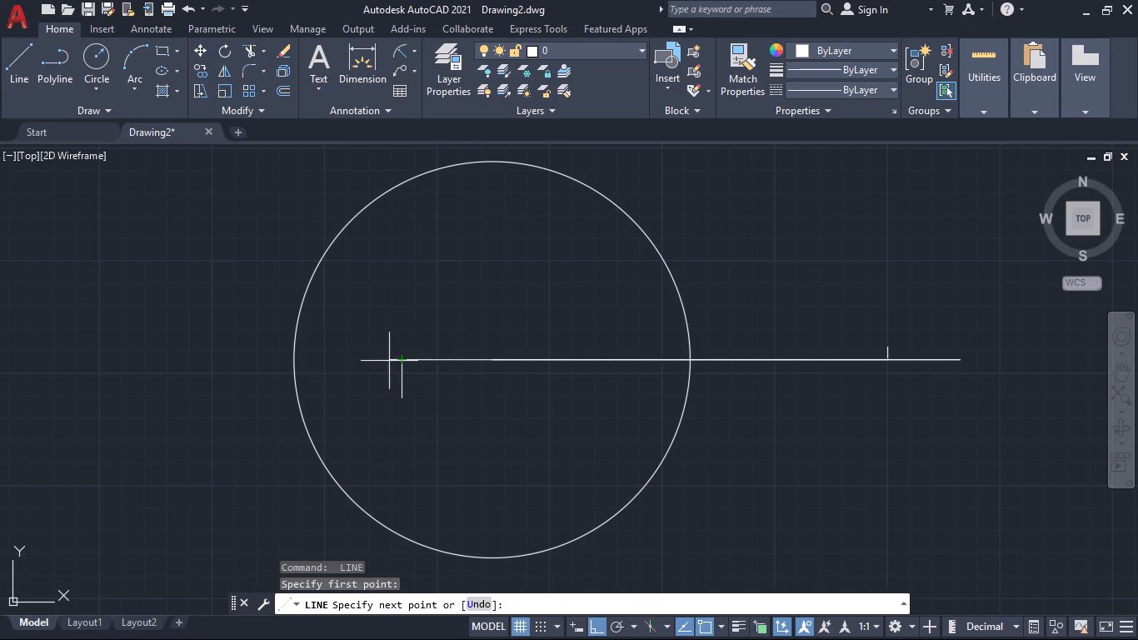
key("9")
key("Return")
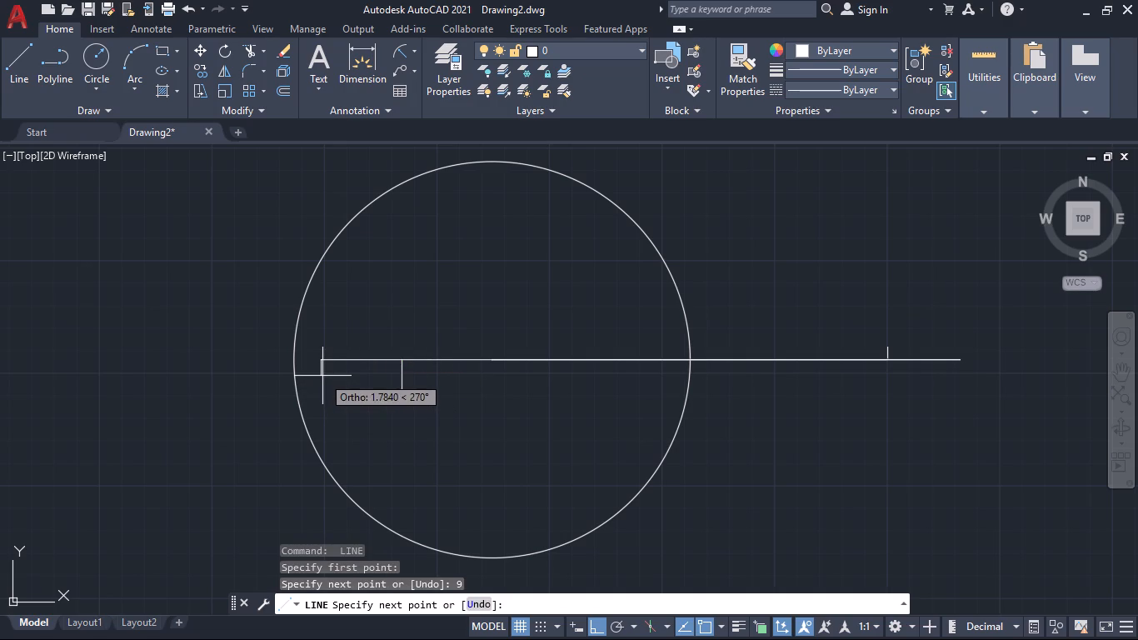
left_click(322, 376)
key("Escape")
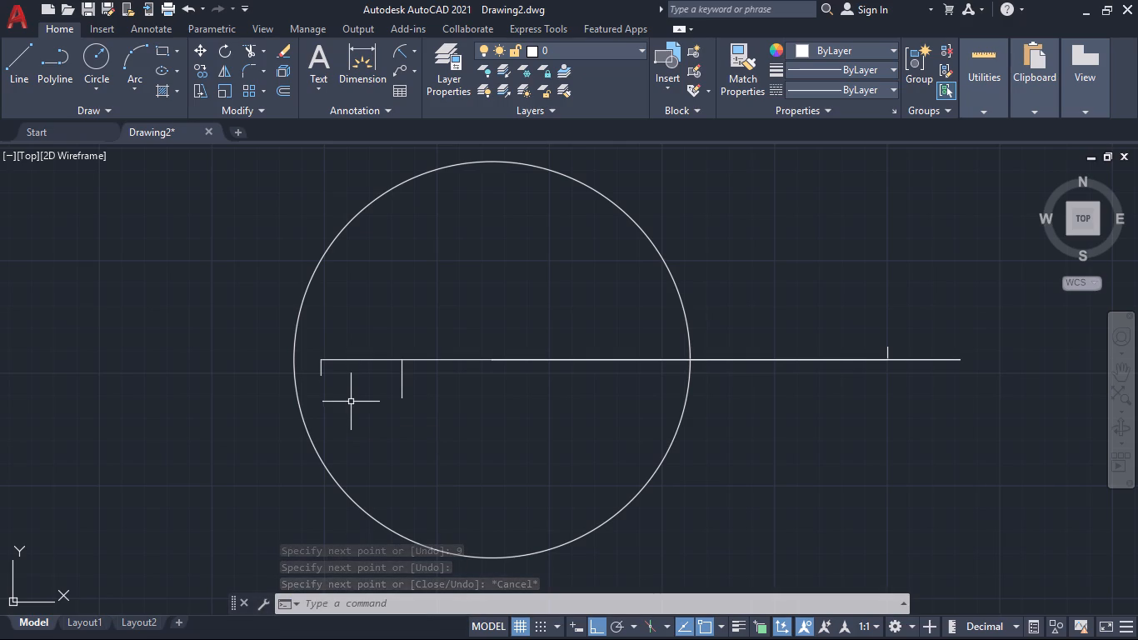
Draw a circle of radius 26 concentric with the radius 22 circle.
left_click(94, 58)
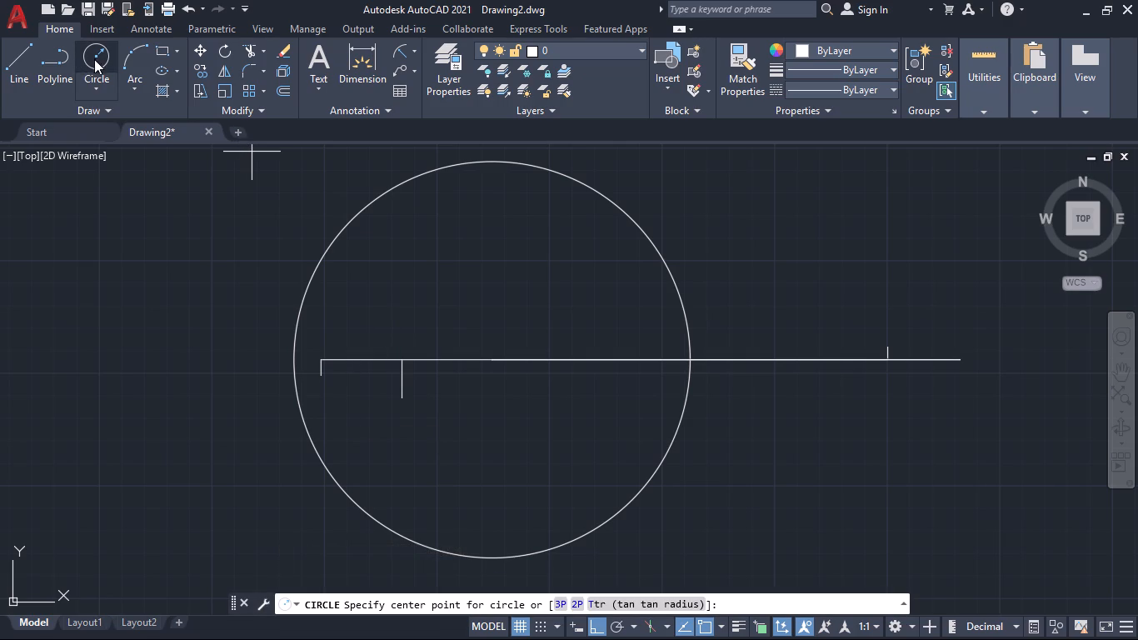
left_click(492, 362)
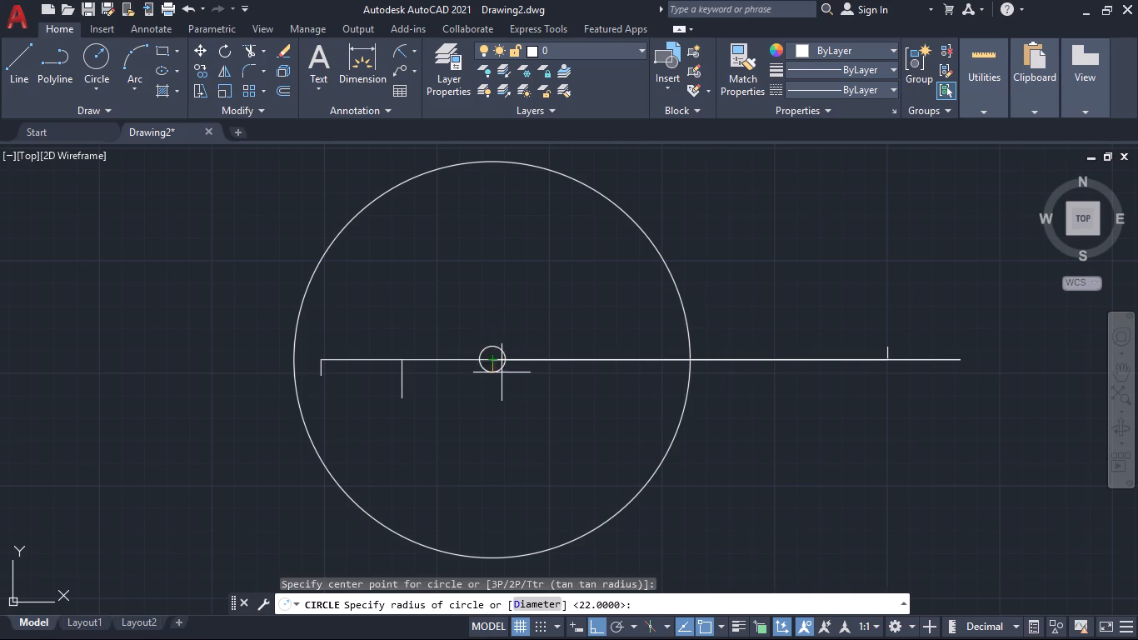
type("26")
key("Return")
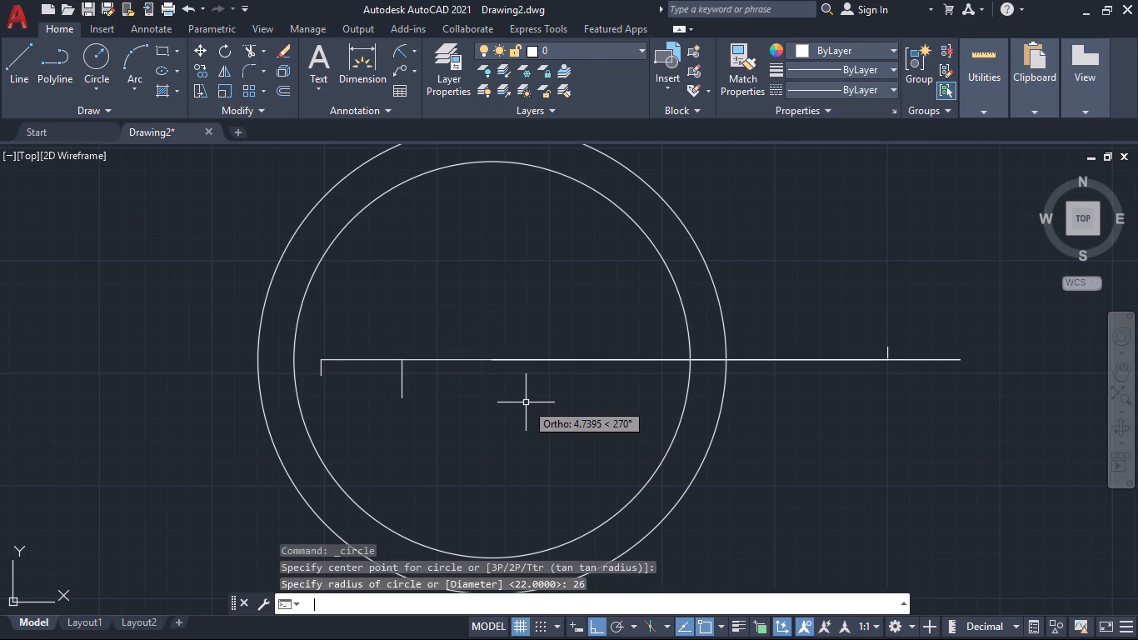
Draw a circle of radius 44 centred on the marked point 10 left of the original circle's centre.
key("space")
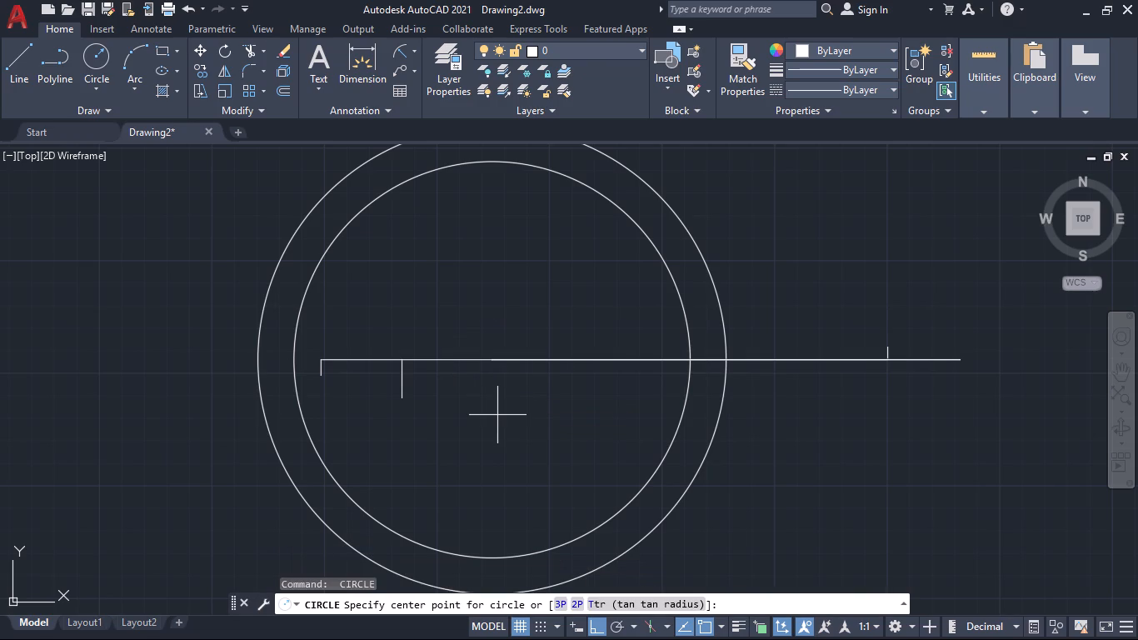
left_click(400, 360)
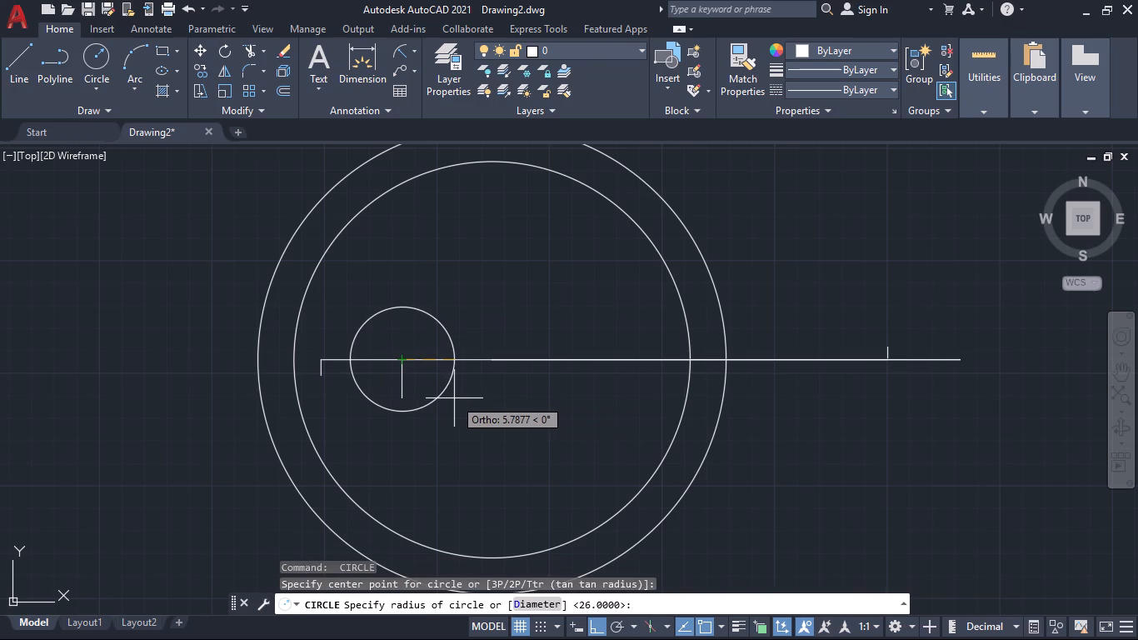
type("44")
key("Return")
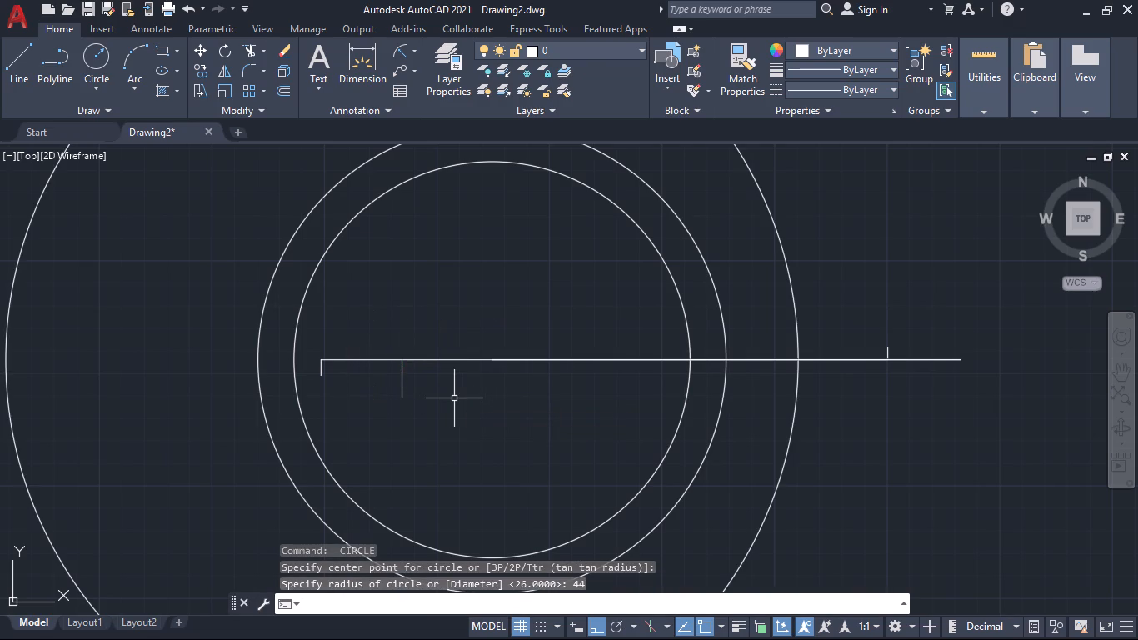
Draw a circle of radius 47 centred on the far left end of the horizontal line.
key("space")
left_click(321, 362)
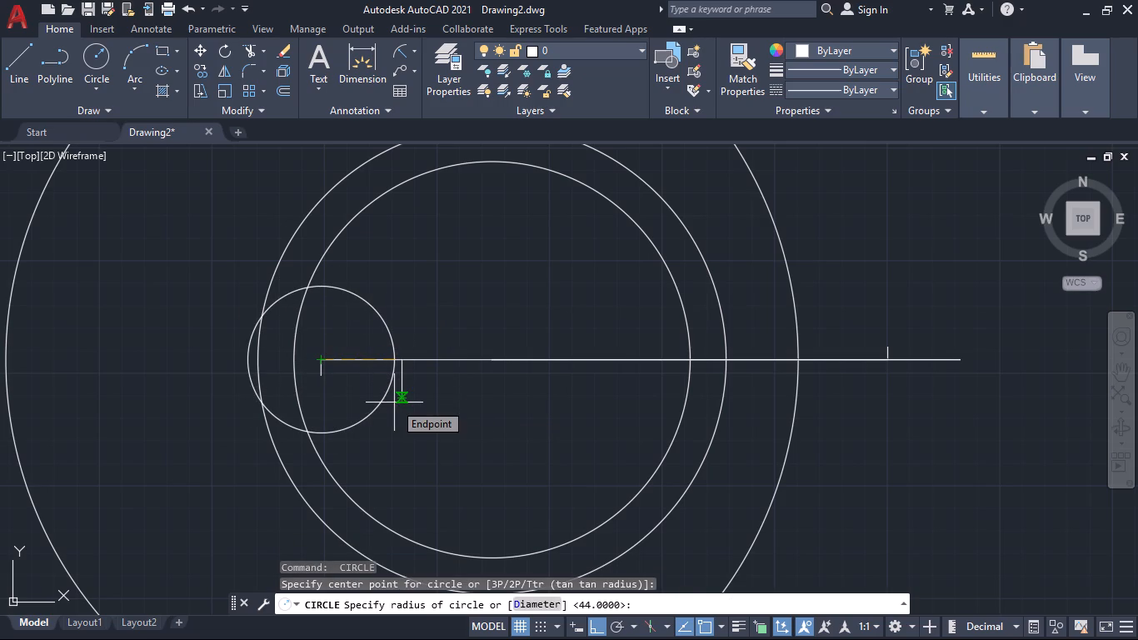
type("47")
key("Return")
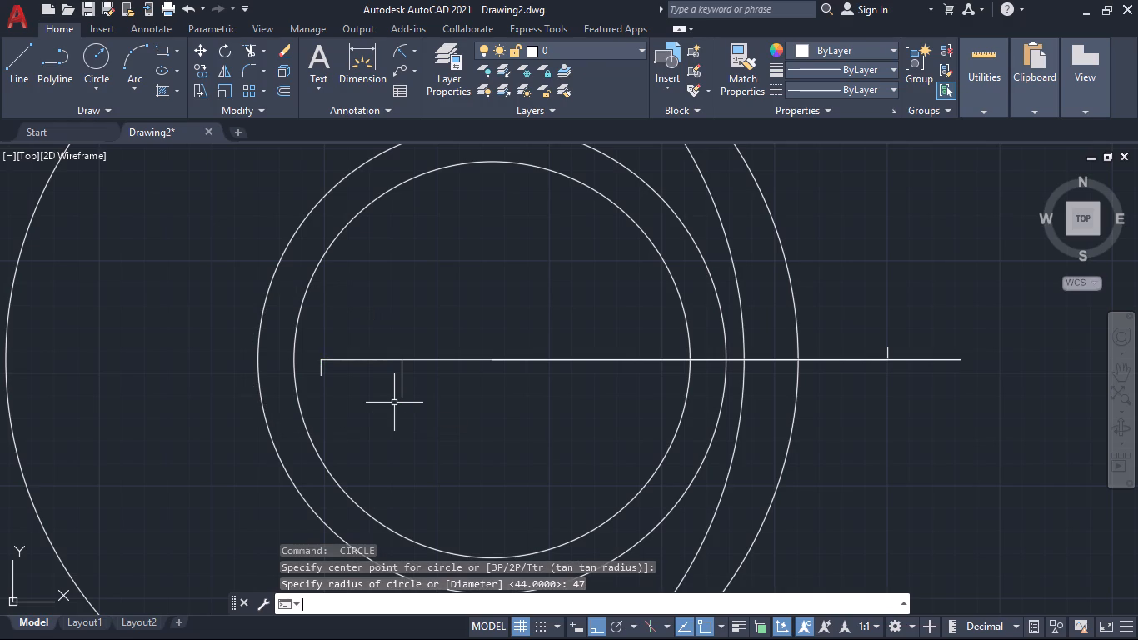
Draw a circle of radius 22 centred at the foot of the upward tick, 43.95 right of the original circle's centre.
key("space")
key("space")
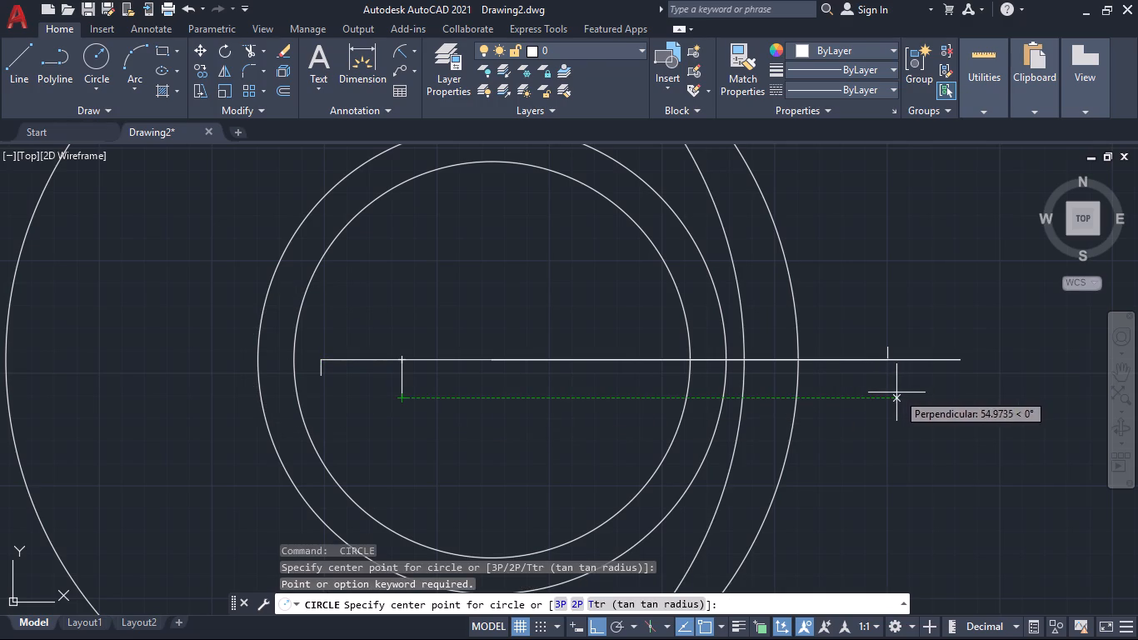
key("space")
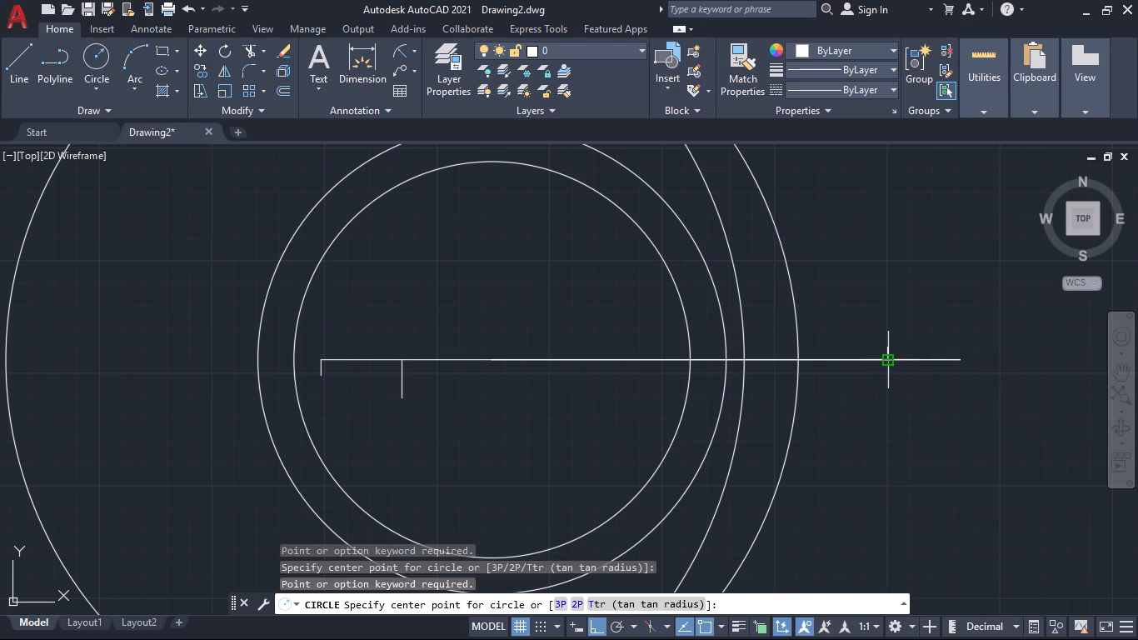
left_click(889, 361)
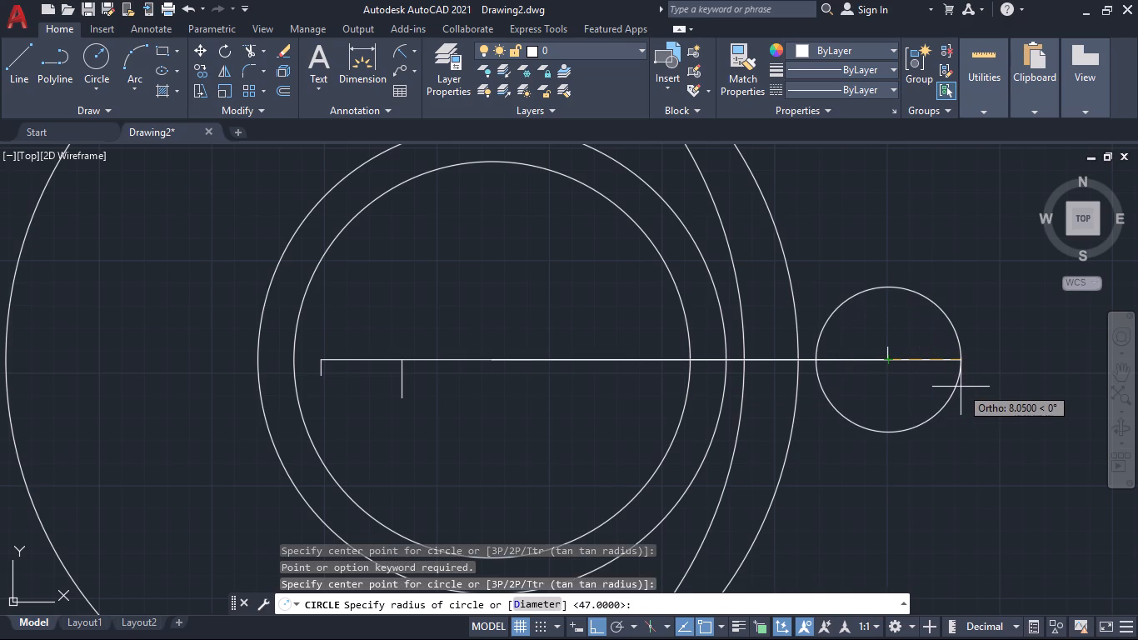
type("22")
key("Return")
Draw a circle of radius 15 centred on the far right end of the 52 line.
key("space")
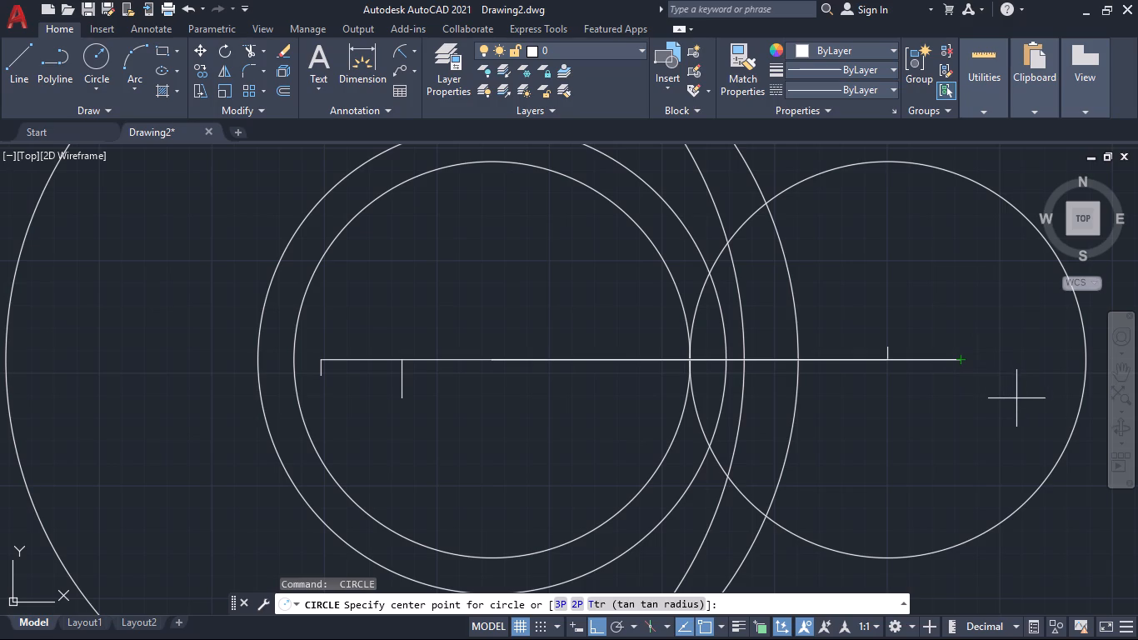
left_click(961, 360)
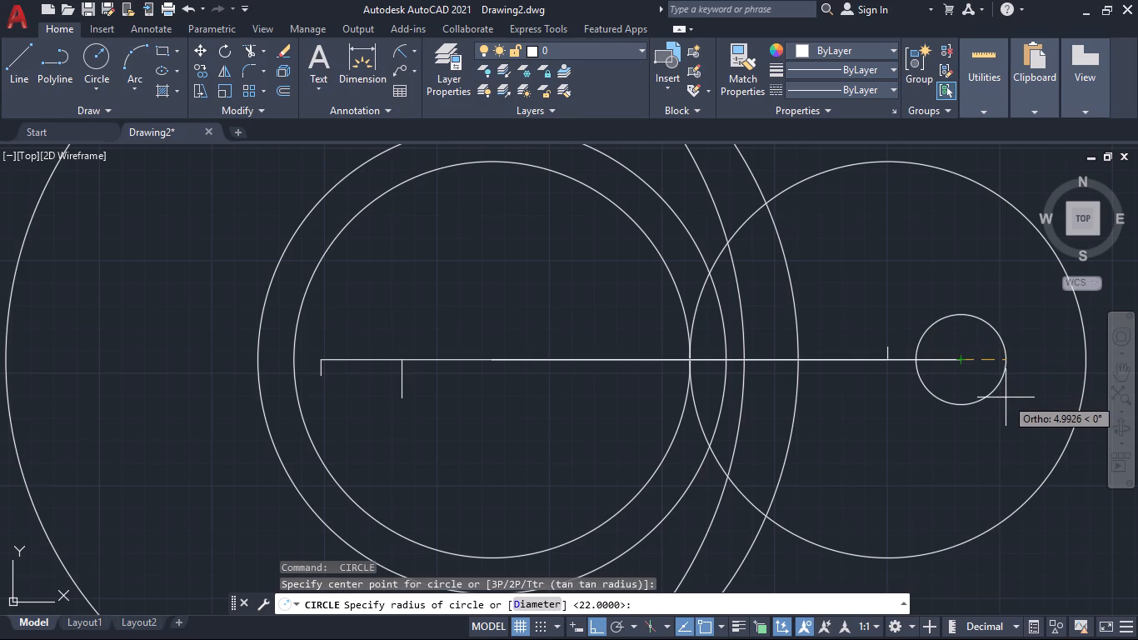
type("15")
key("Return")
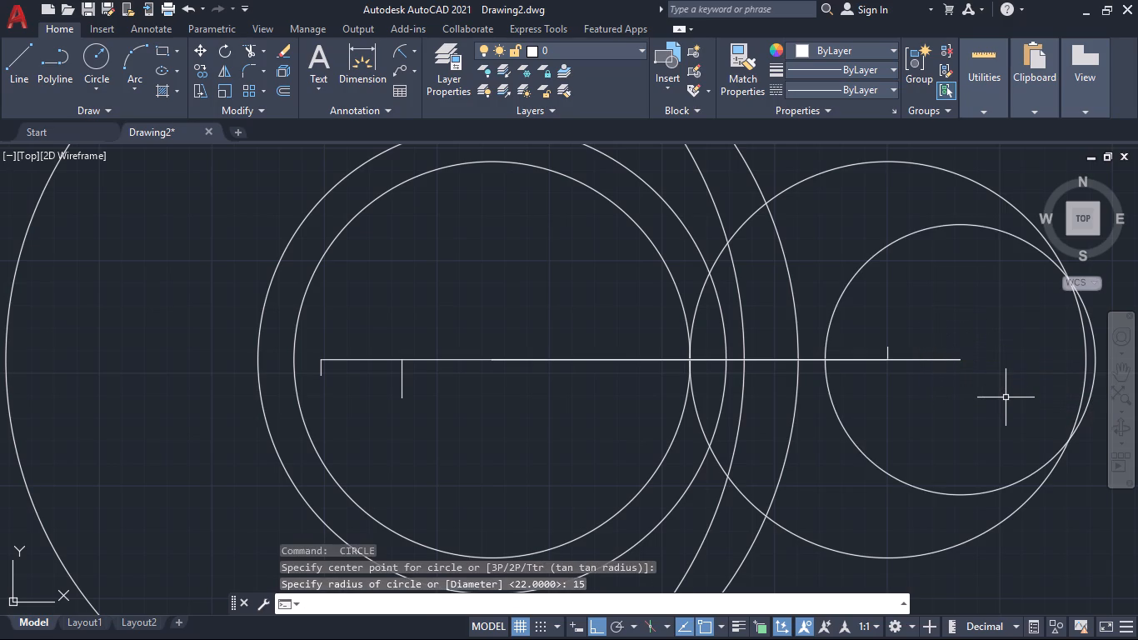
Draw a circle of radius 2.5 tangent to the radius 22 and radius 15 circles, in the upper gap between them.
left_click(102, 87)
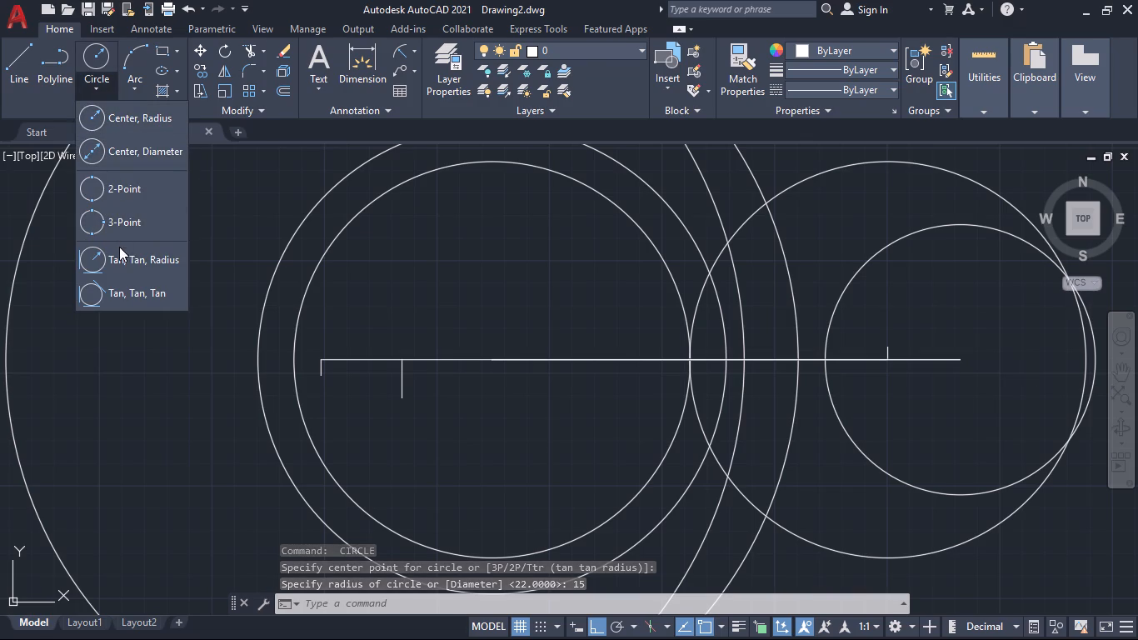
left_click(119, 255)
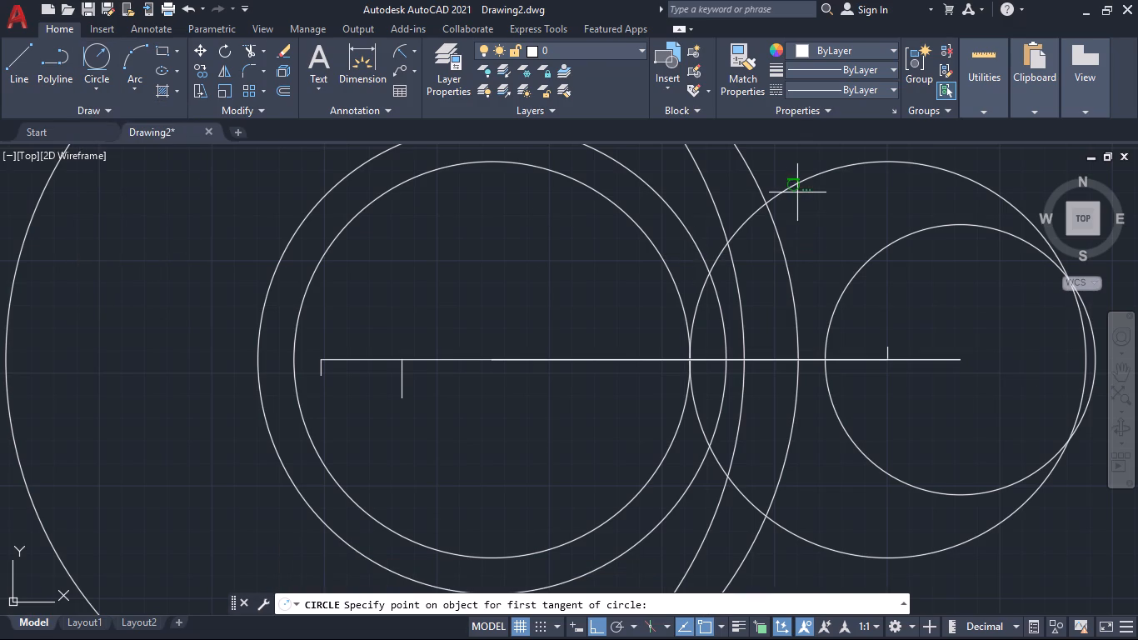
left_click(798, 187)
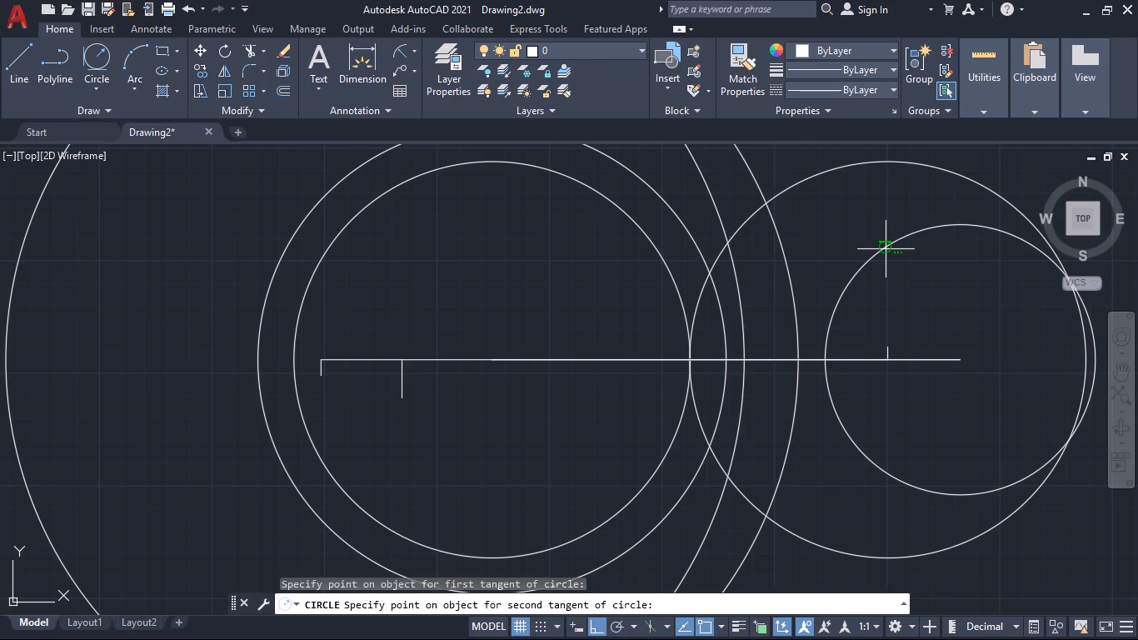
left_click(886, 249)
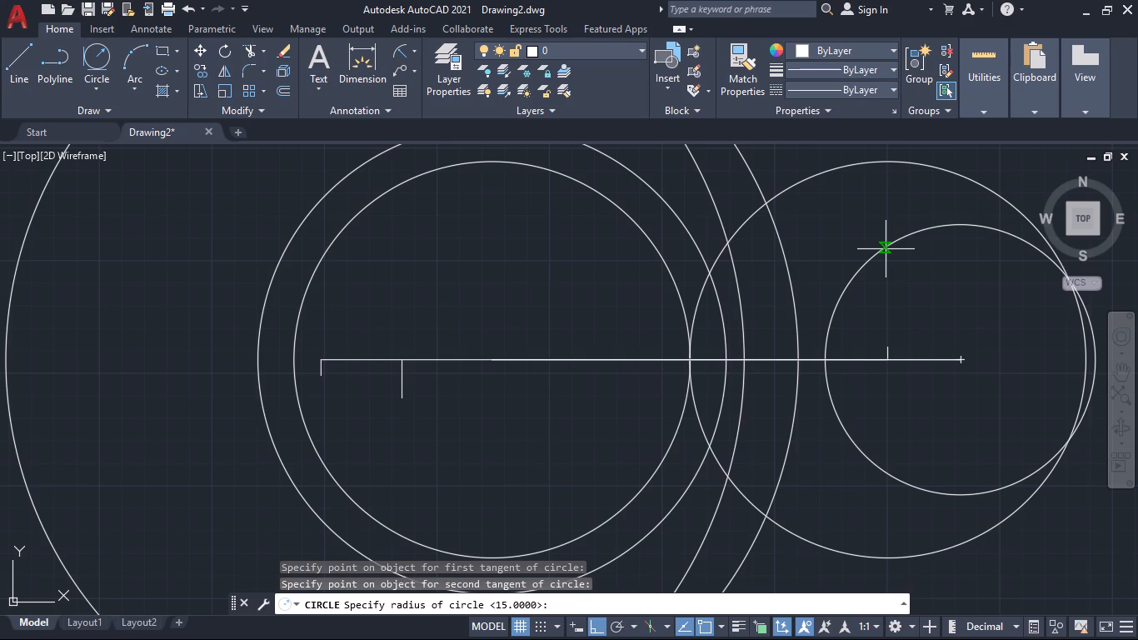
type("2.5")
key("Return")
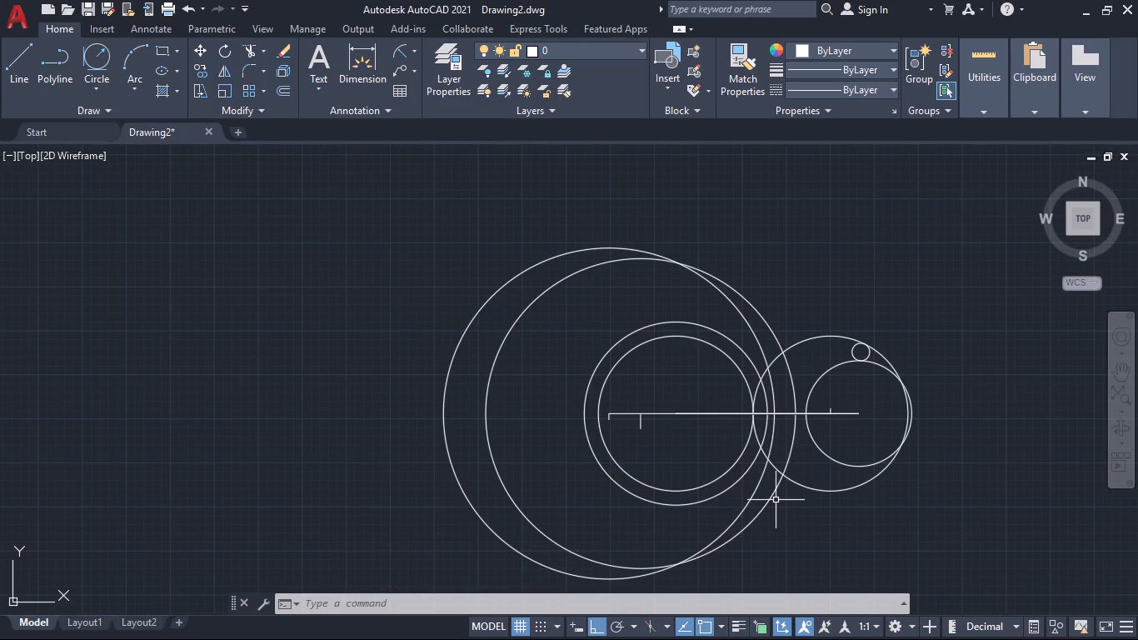
key("Escape")
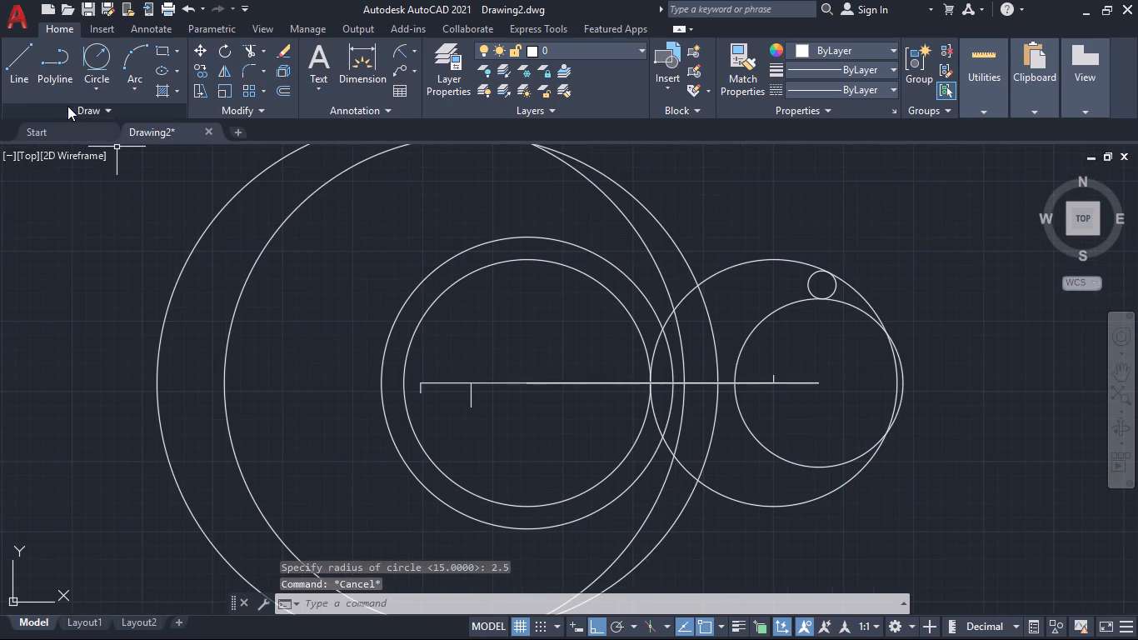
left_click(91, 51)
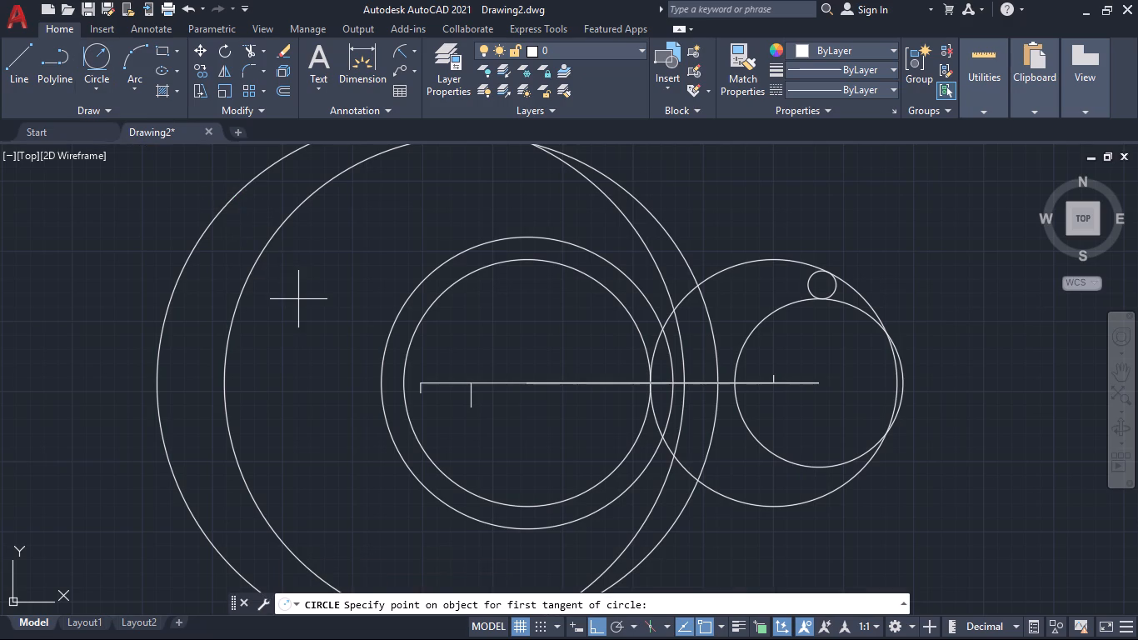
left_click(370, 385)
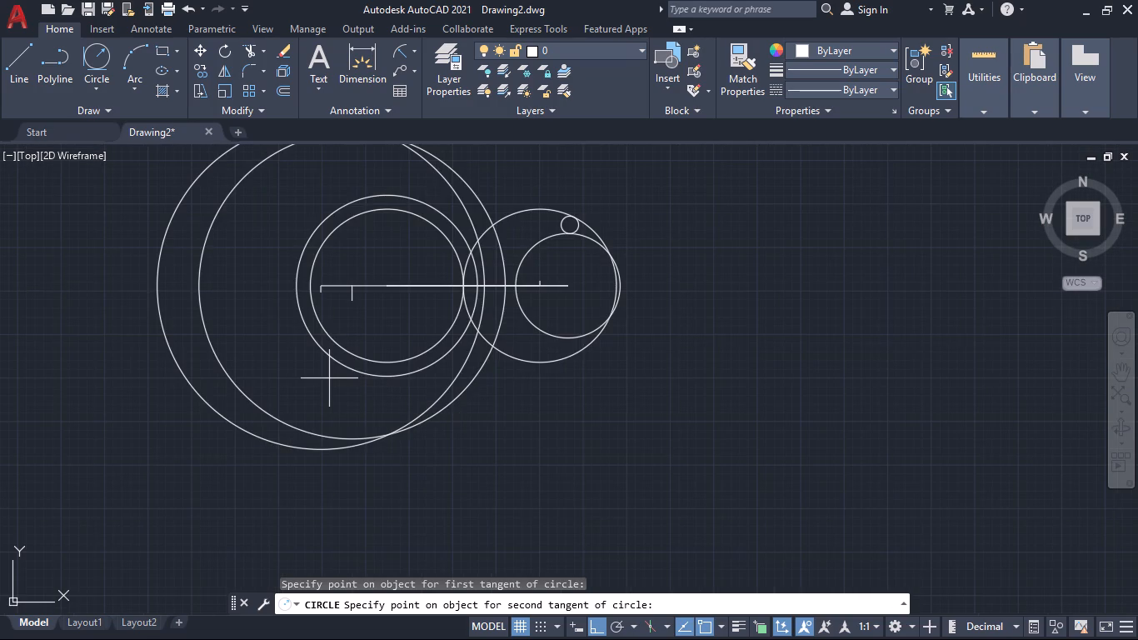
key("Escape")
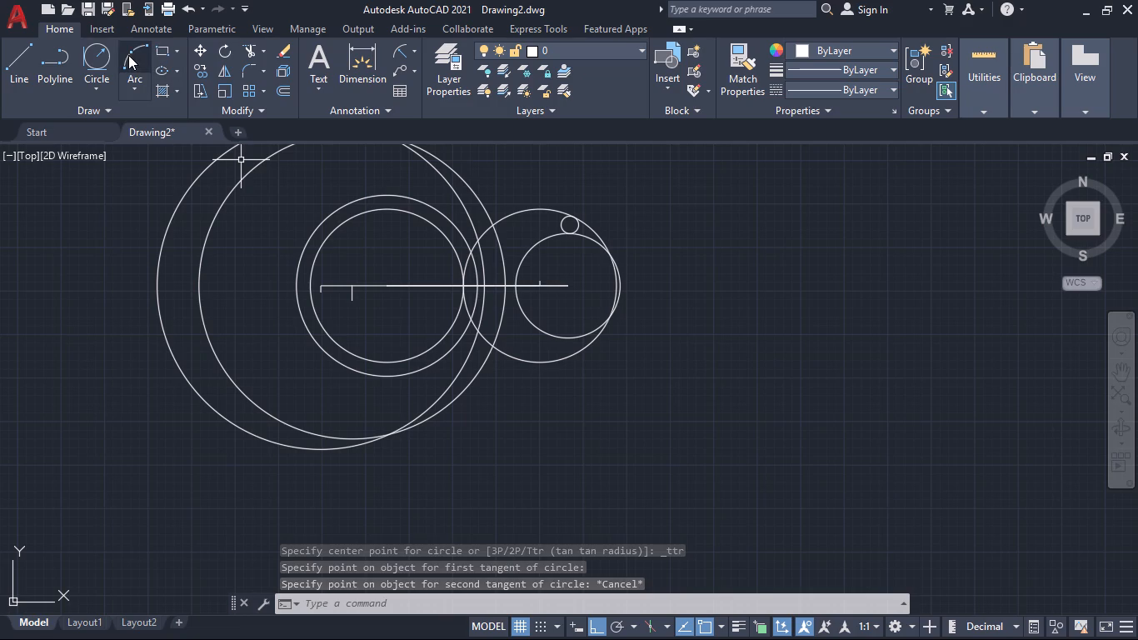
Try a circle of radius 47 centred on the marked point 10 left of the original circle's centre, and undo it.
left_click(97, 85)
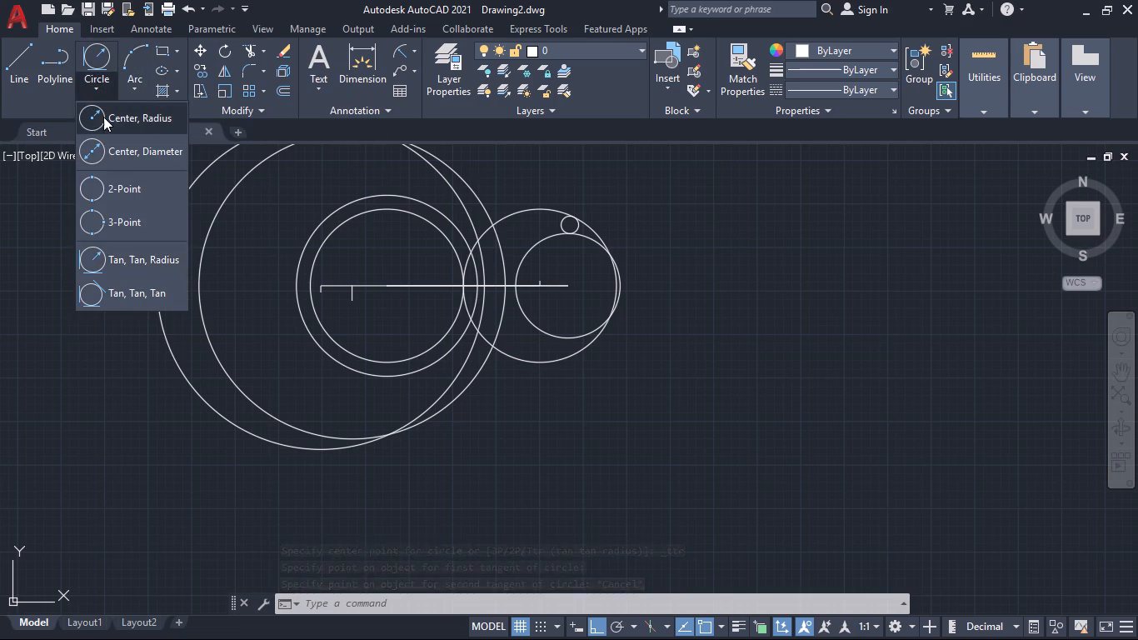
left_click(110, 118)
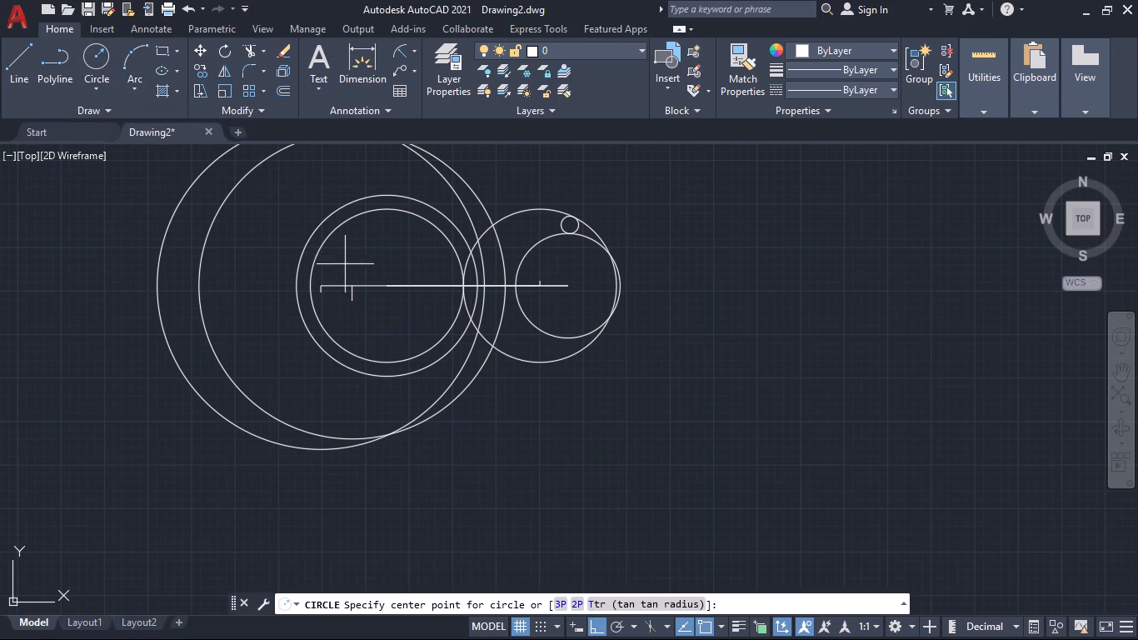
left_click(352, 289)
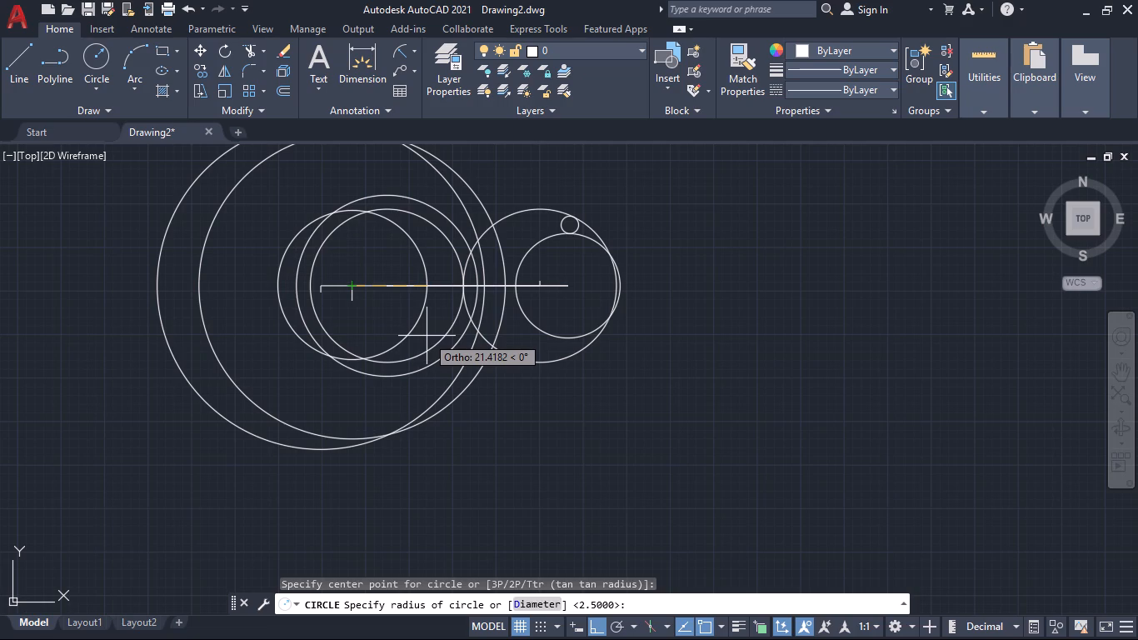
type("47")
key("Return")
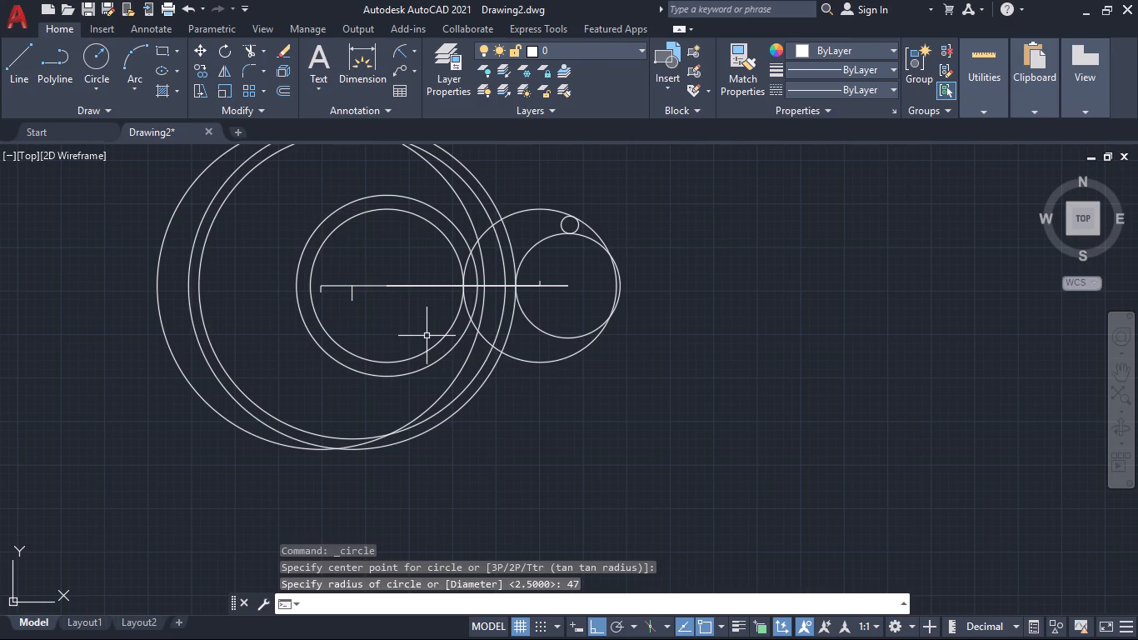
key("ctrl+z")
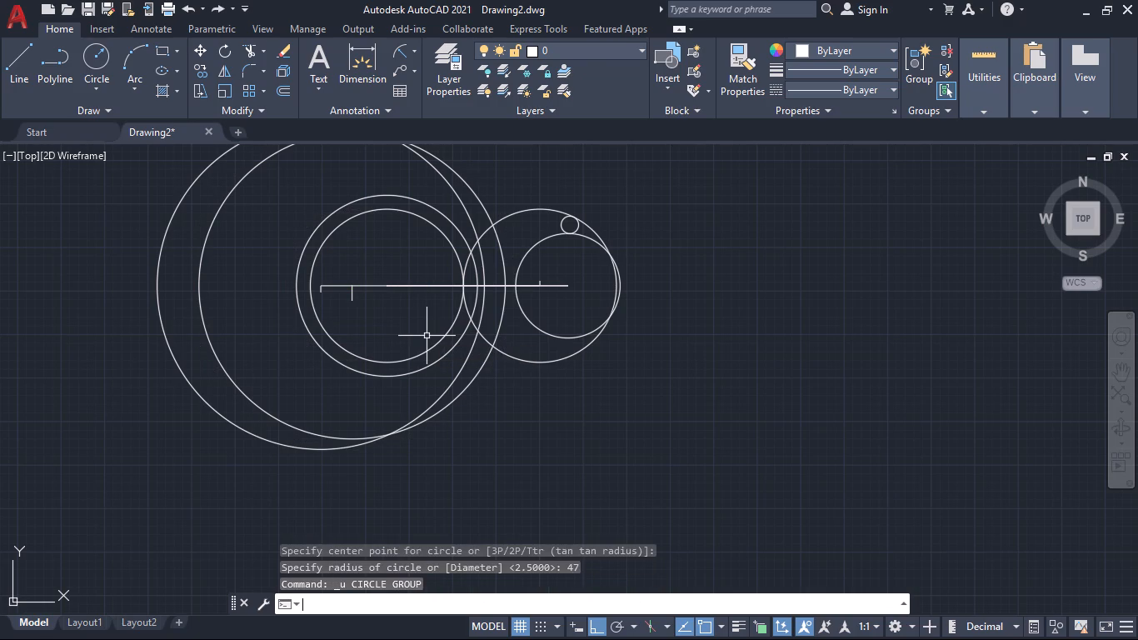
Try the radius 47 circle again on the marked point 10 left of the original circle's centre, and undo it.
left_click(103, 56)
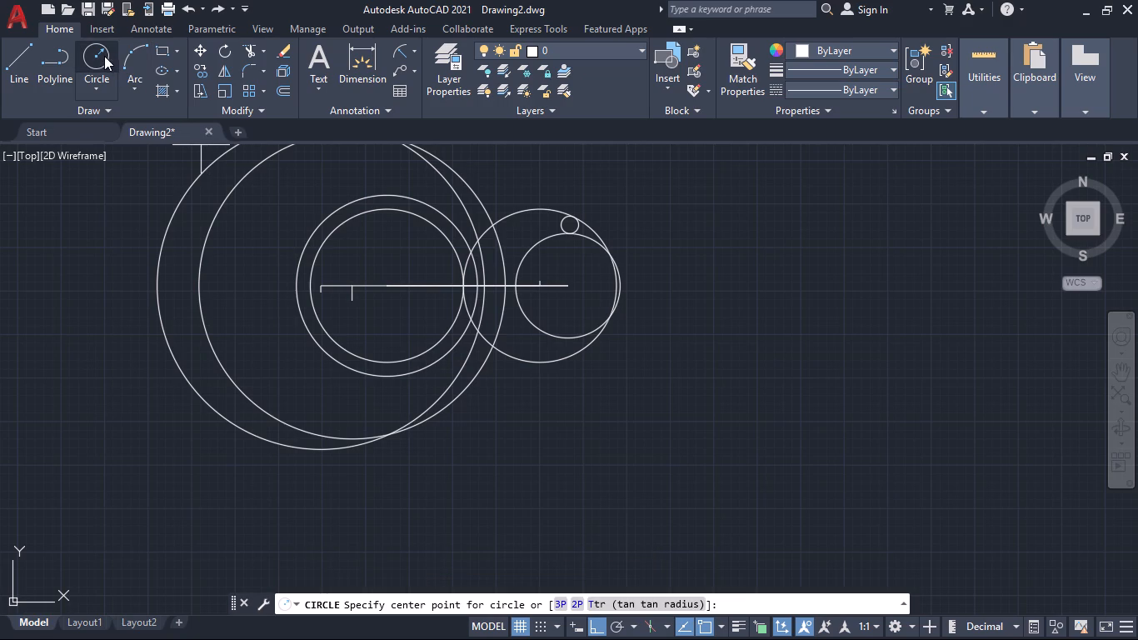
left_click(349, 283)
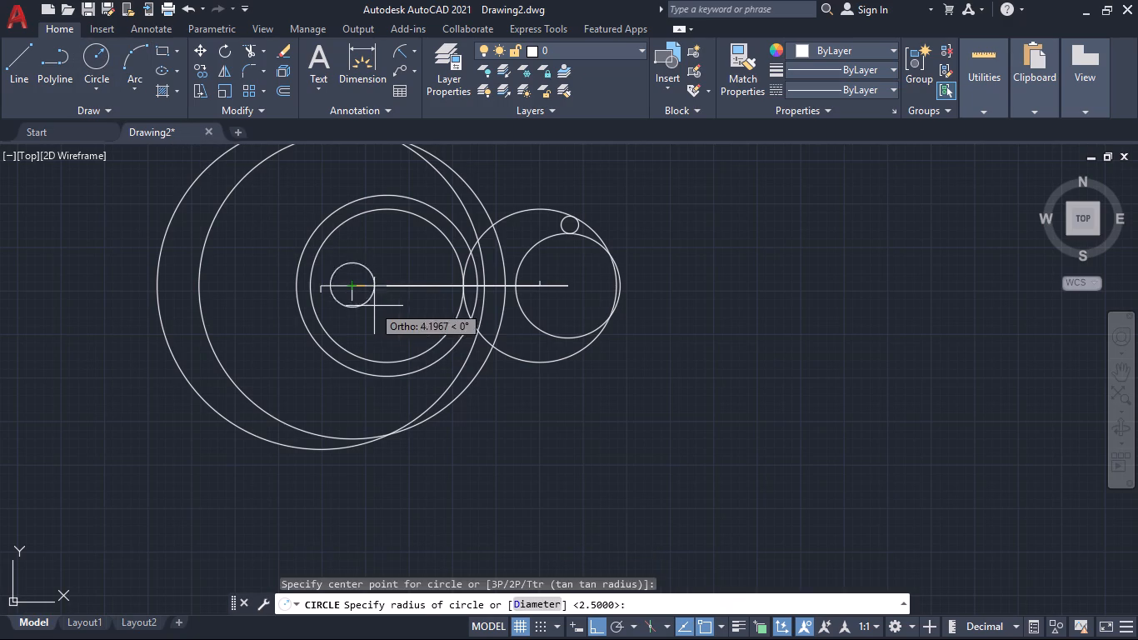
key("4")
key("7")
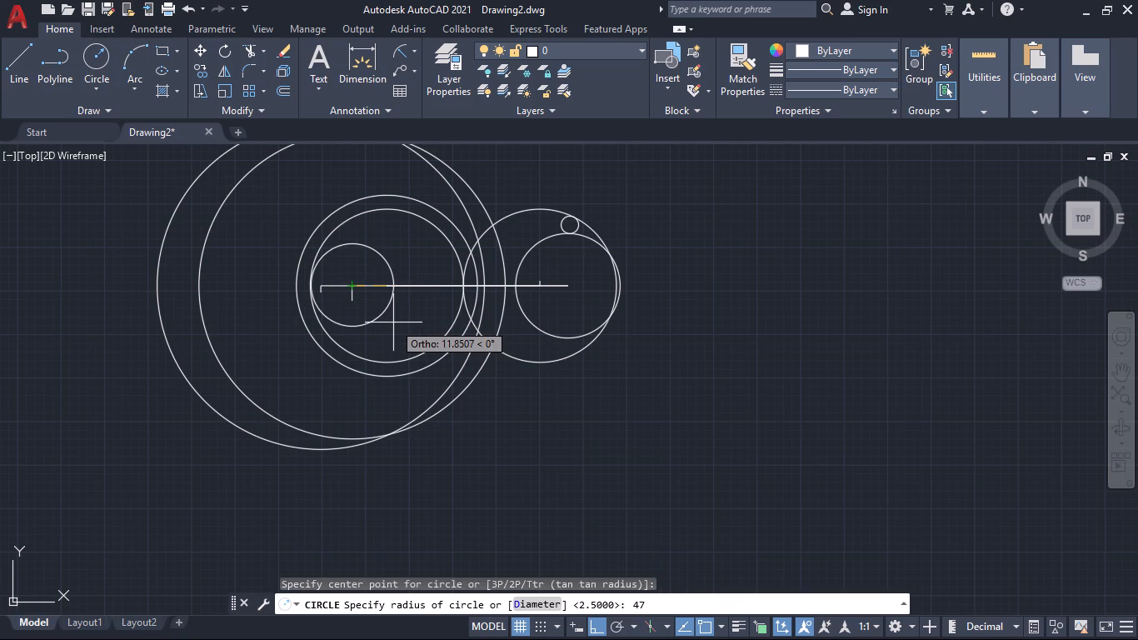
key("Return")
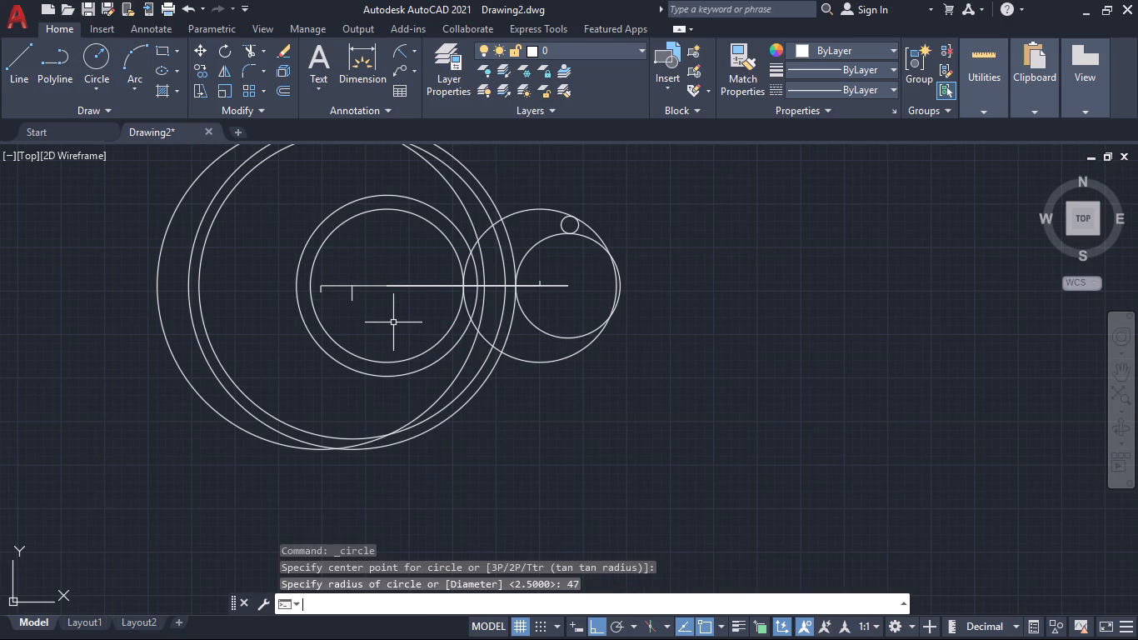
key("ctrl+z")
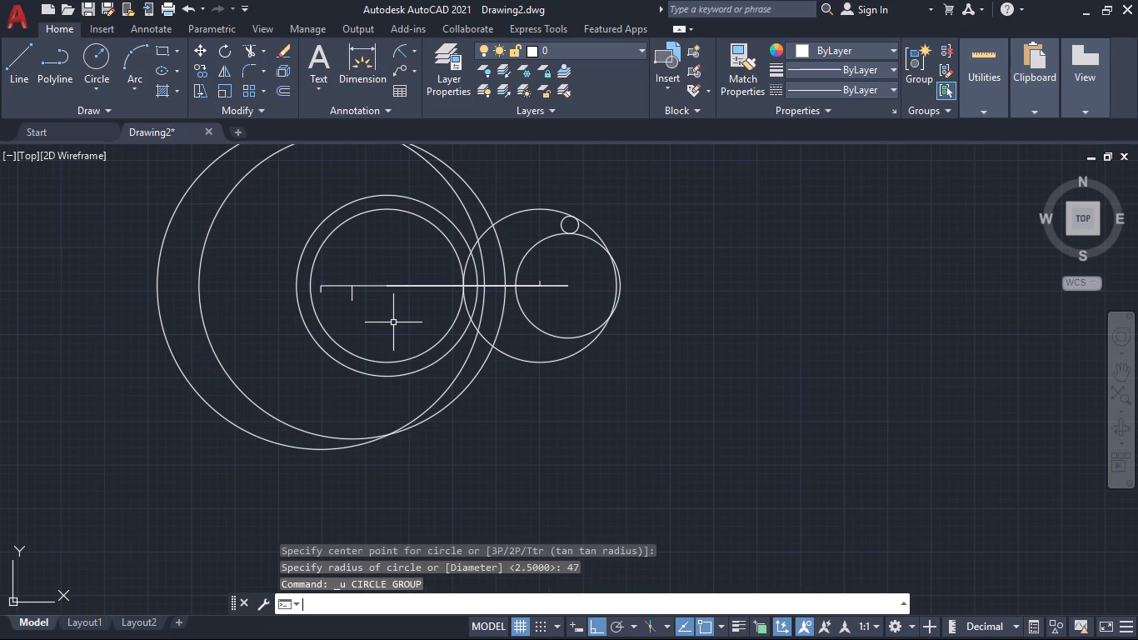
Delete the two largest circles, of radius 44 and radius 47.
left_click(250, 402)
left_click(234, 427)
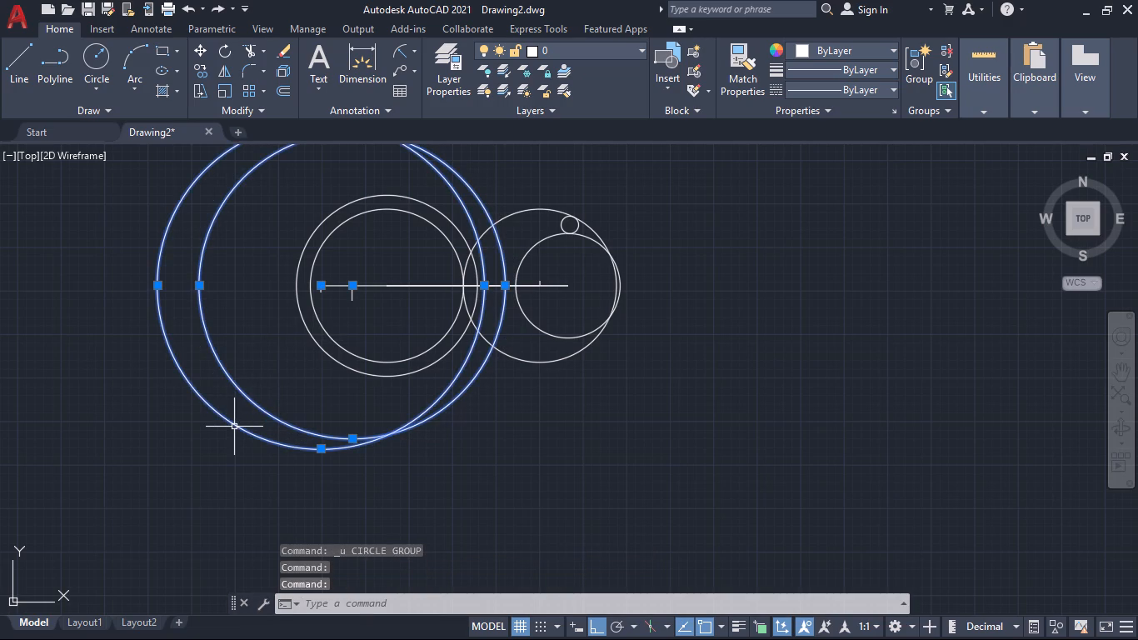
key("Delete")
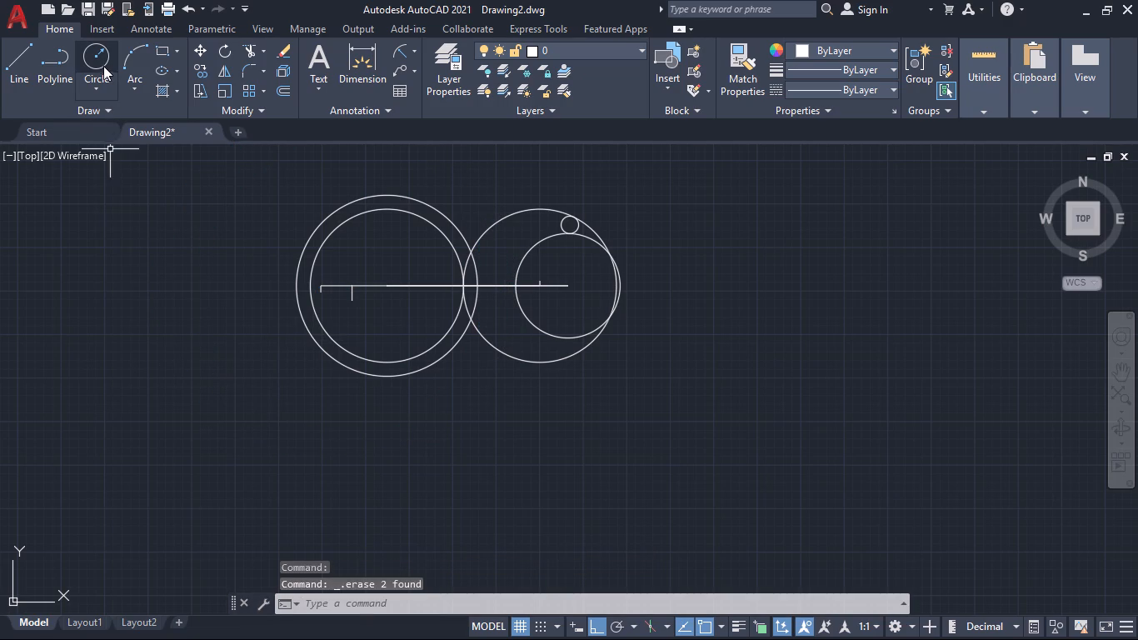
Draw a circle of radius 44 centred on the marked point 10 left of the original circle's centre.
left_click(97, 59)
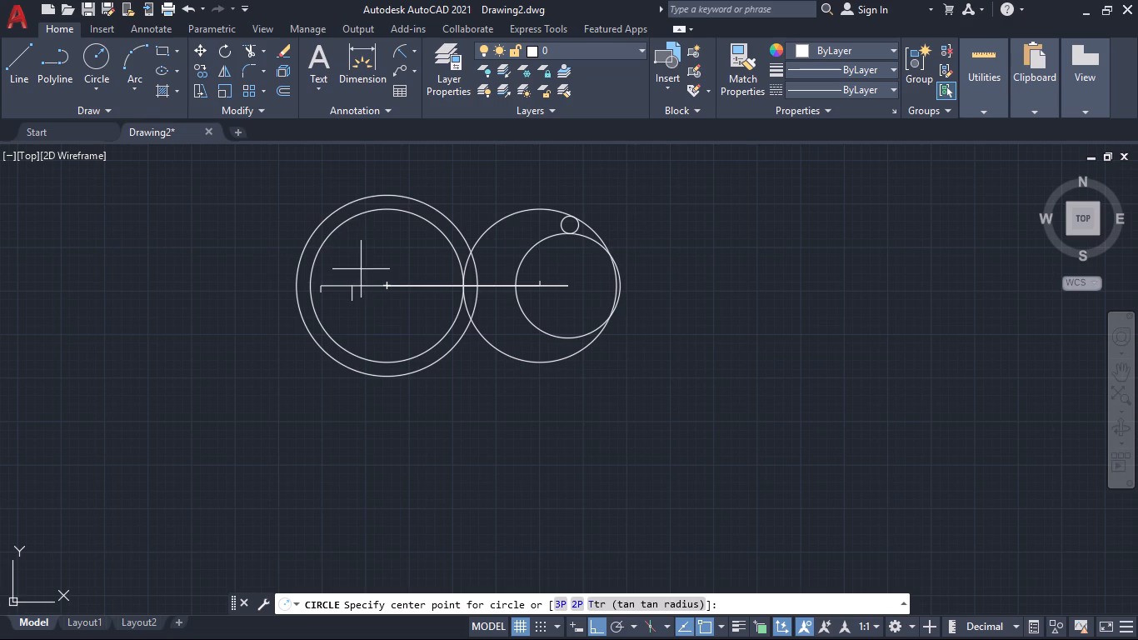
left_click(350, 287)
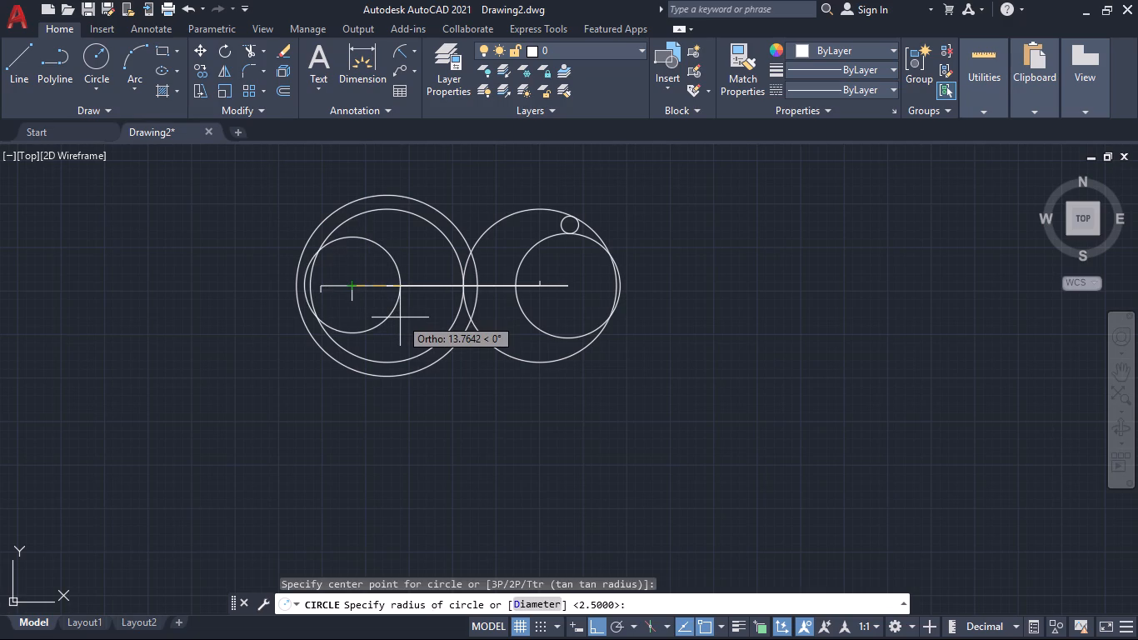
type("44")
key("Return")
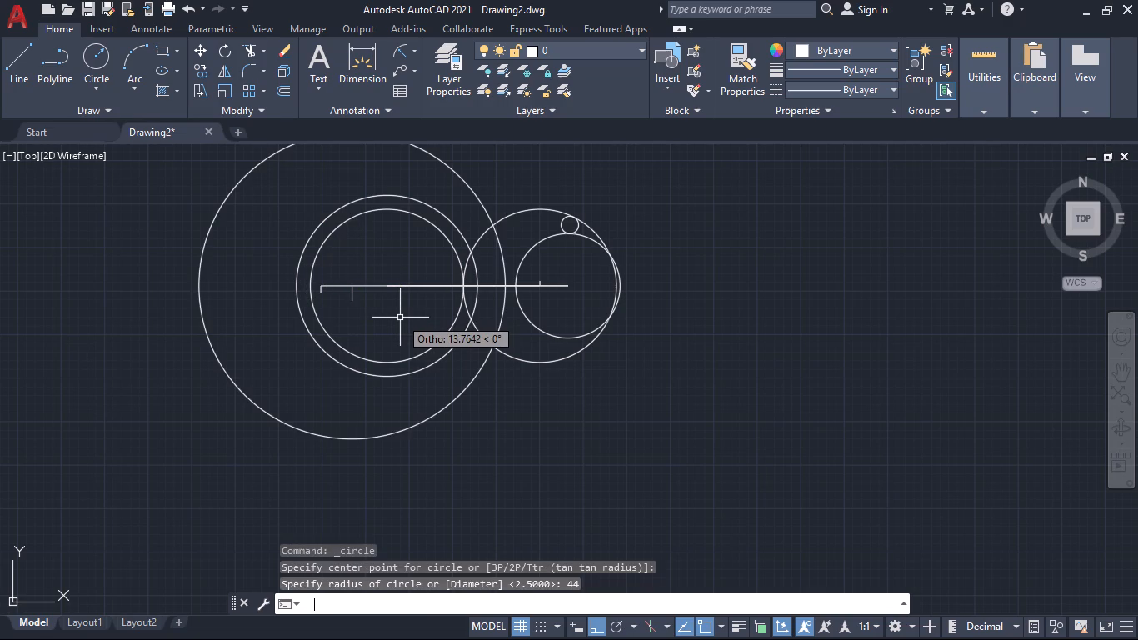
Draw a circle of radius 35 centred on the far left end of the horizontal line.
left_click(88, 56)
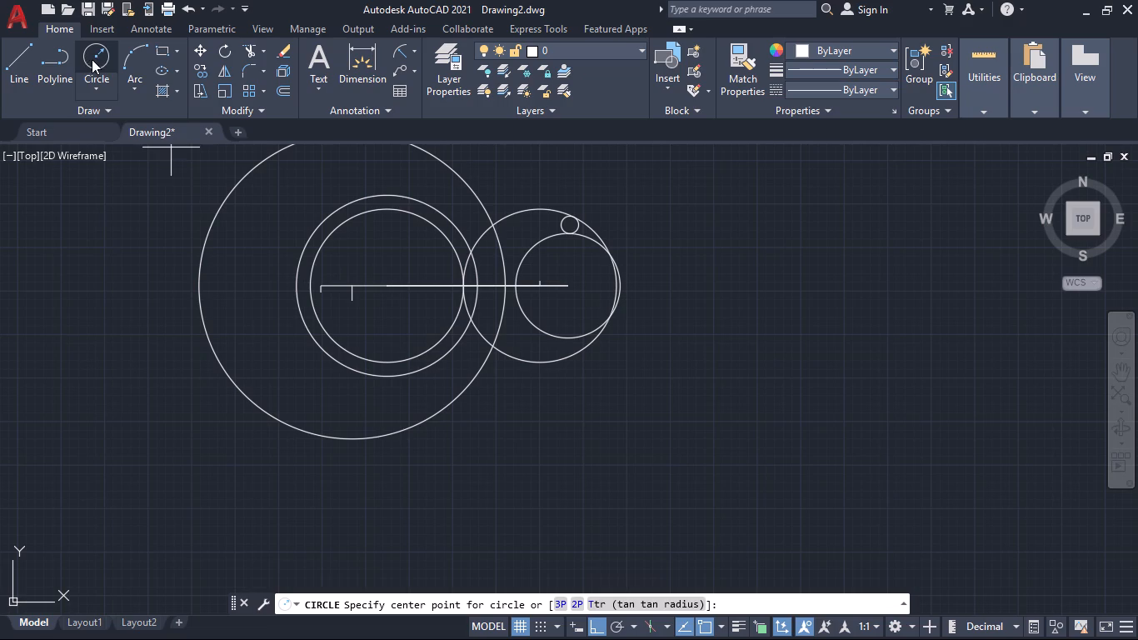
left_click(321, 283)
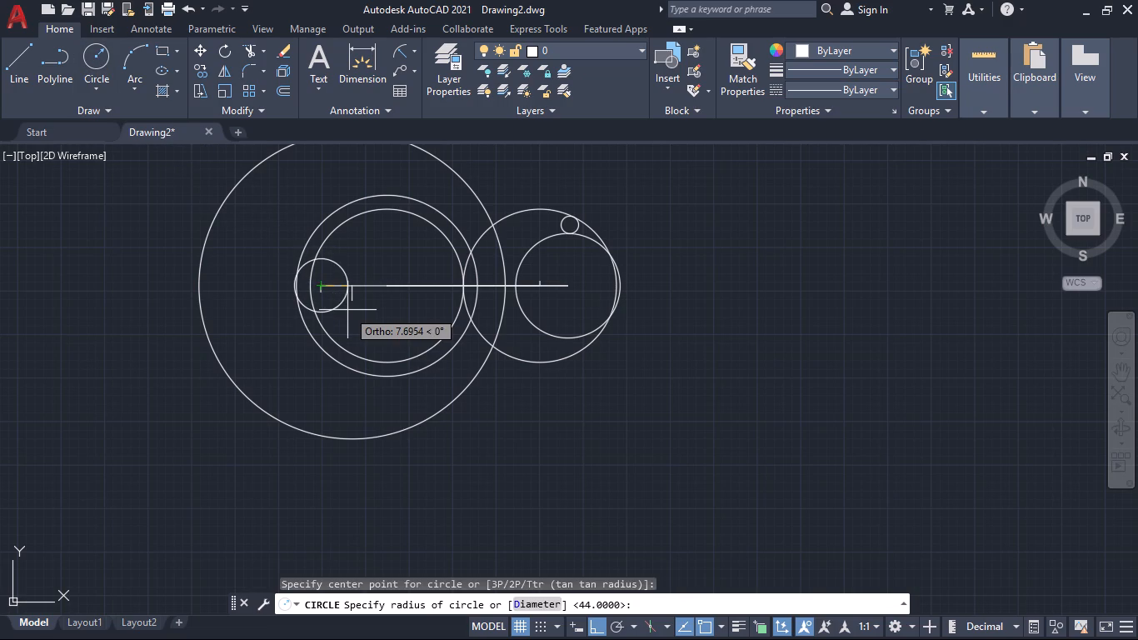
type("35")
key("Return")
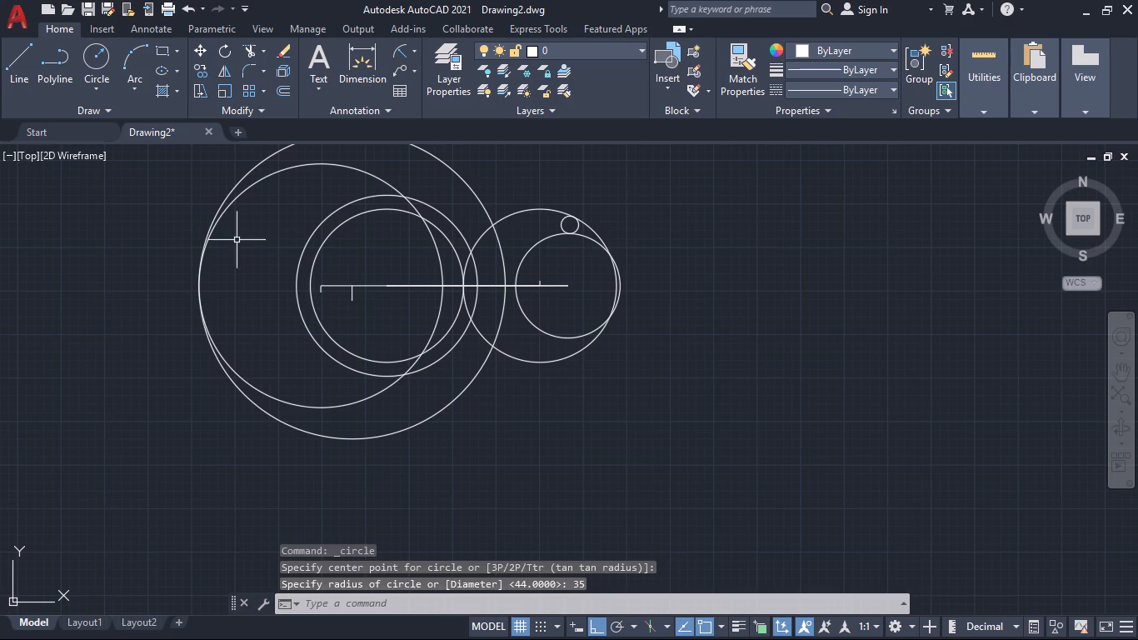
Draw a circle of radius 47 centred on the marked point 10 left of the original circle's centre.
left_click(94, 52)
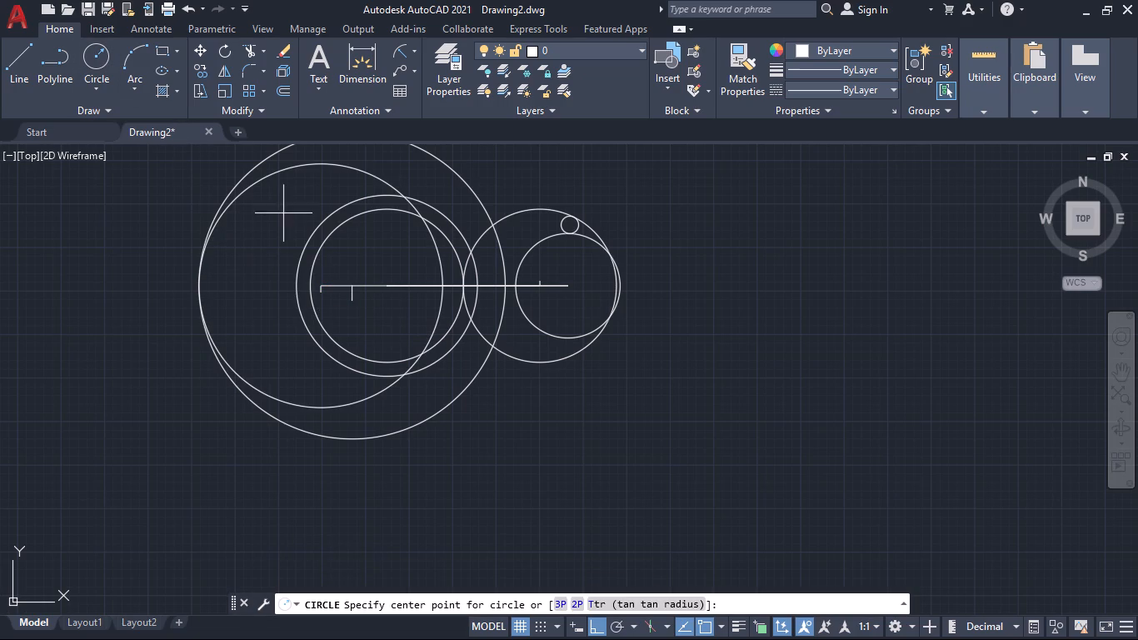
left_click(352, 287)
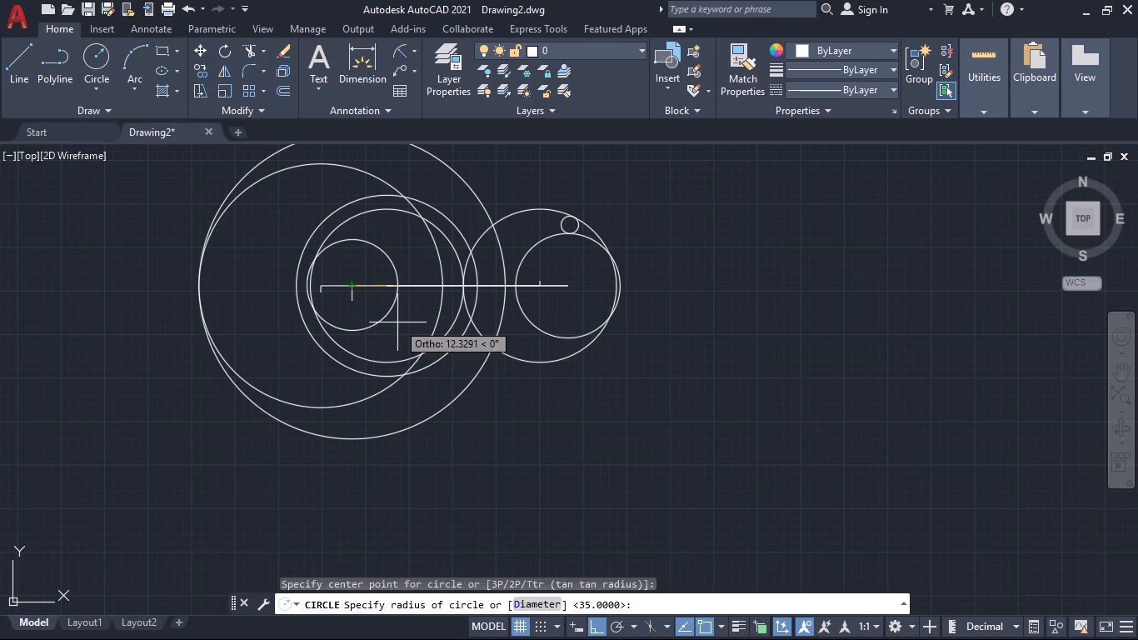
type("47")
key("Return")
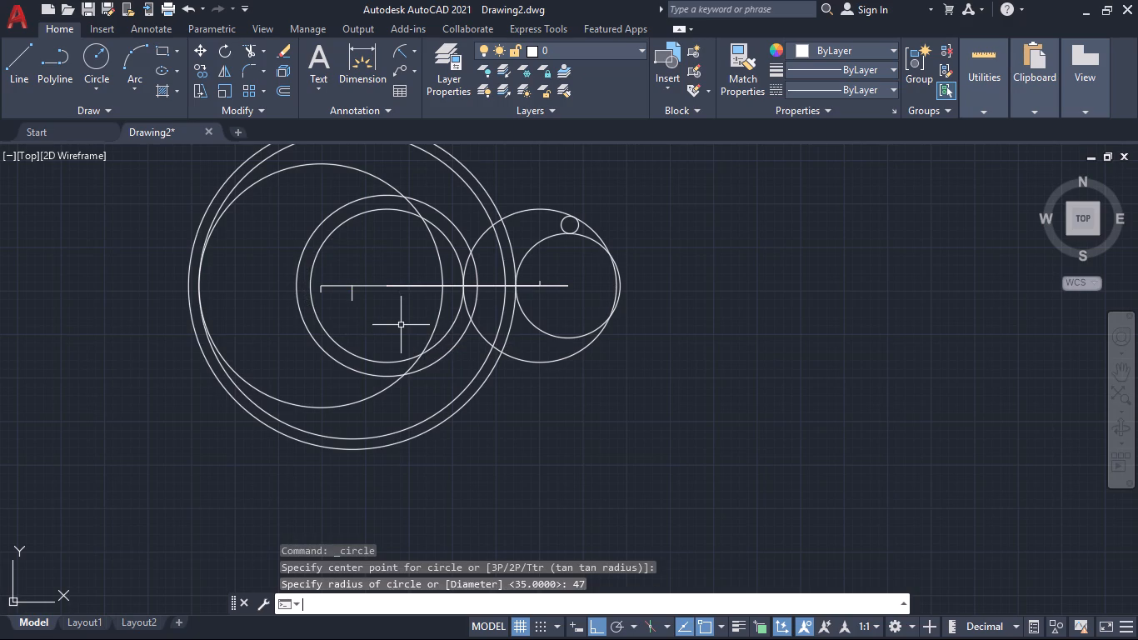
Draw a radius 6 circle tangent to the outer concentric circle and the radius 44 circle, at their lower side.
left_click(96, 88)
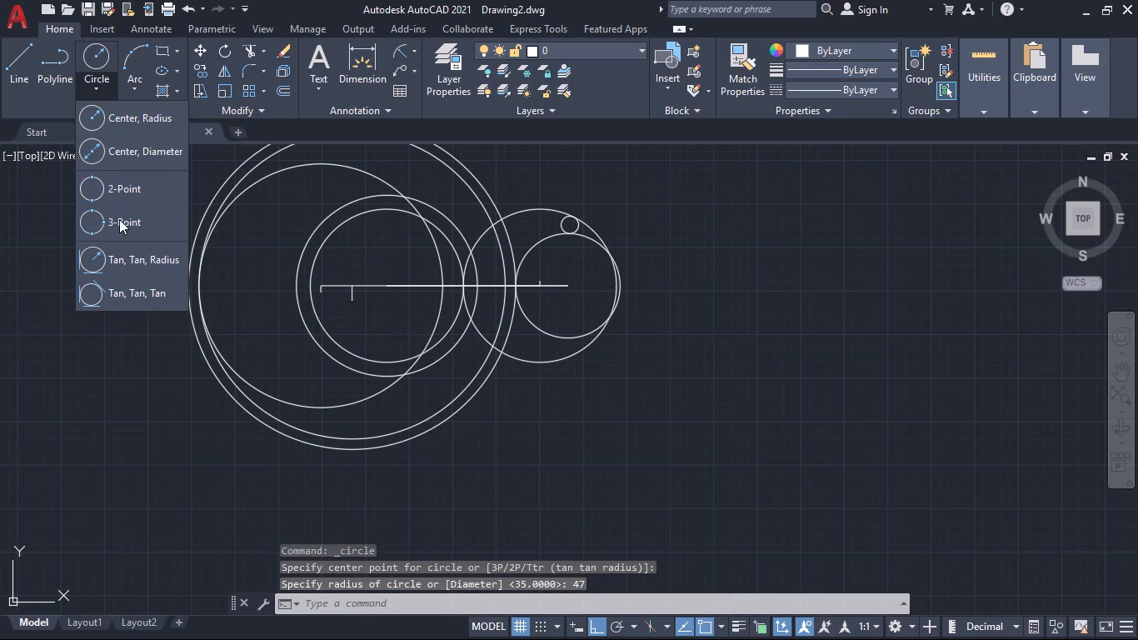
left_click(121, 249)
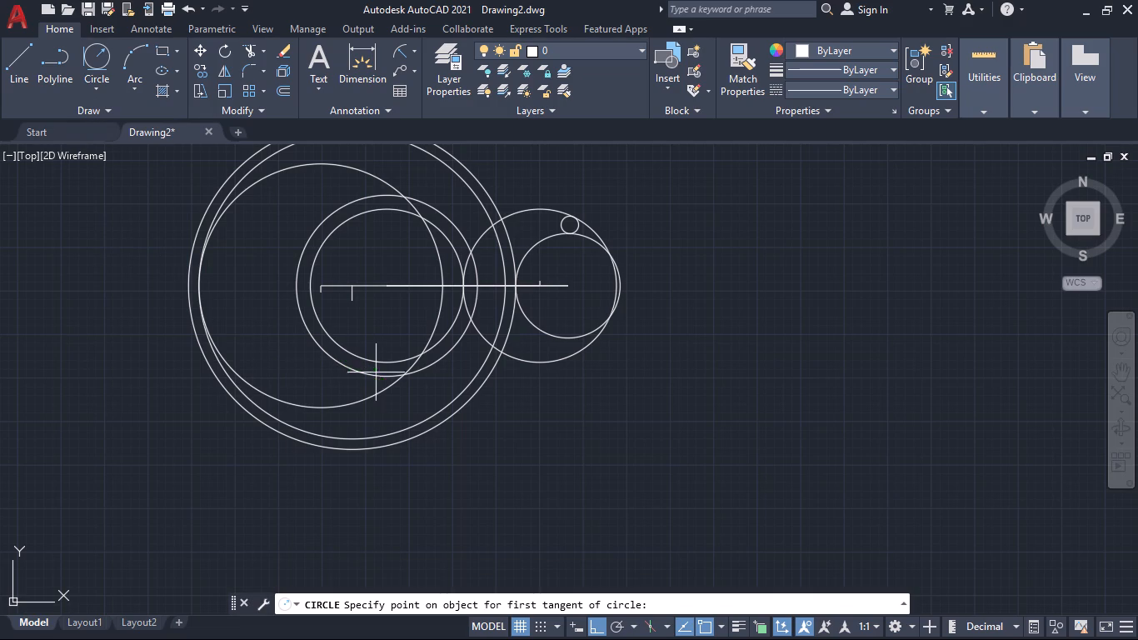
left_click(420, 371)
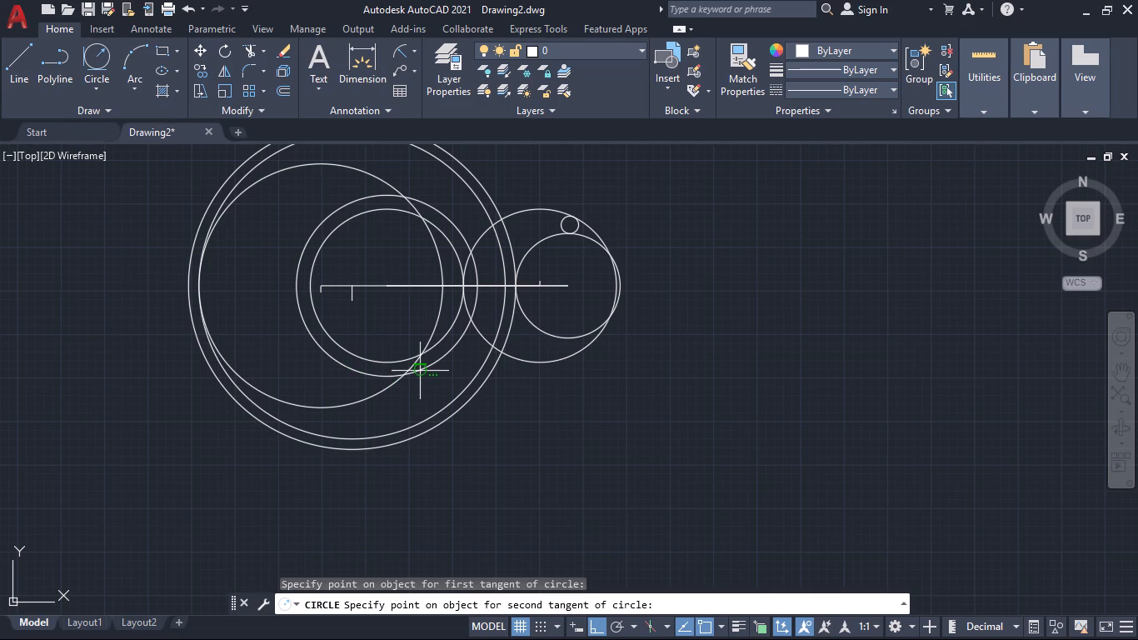
left_click(441, 407)
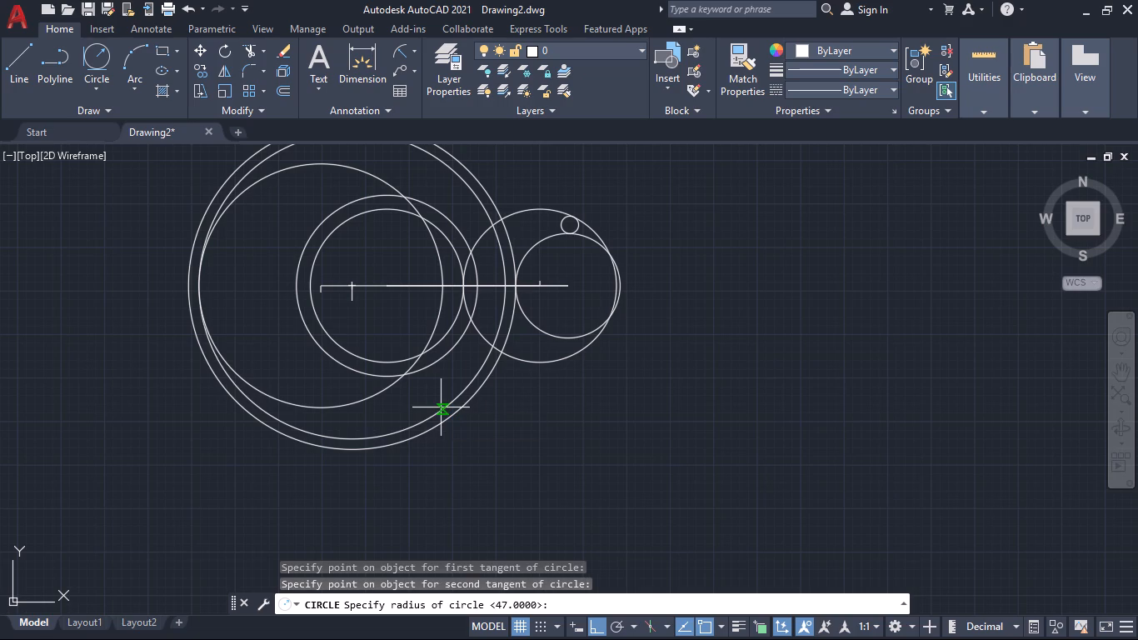
key("6")
key("Return")
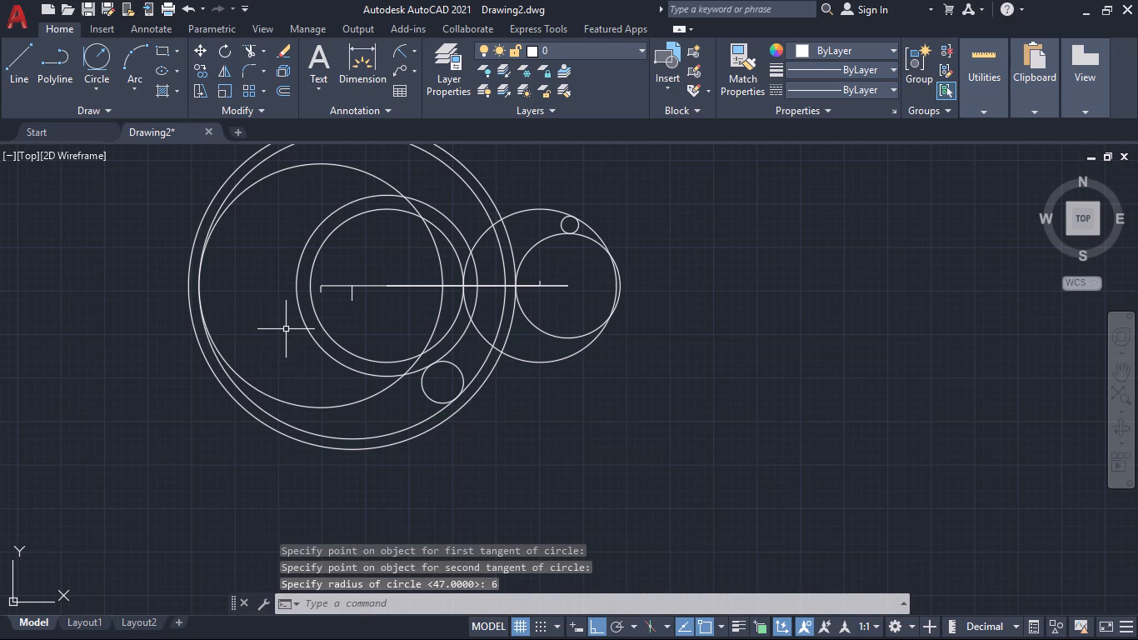
Draw a radius 9 circle tangent to the radius 35 circle and the outer concentric circle, at their upper side.
left_click(95, 45)
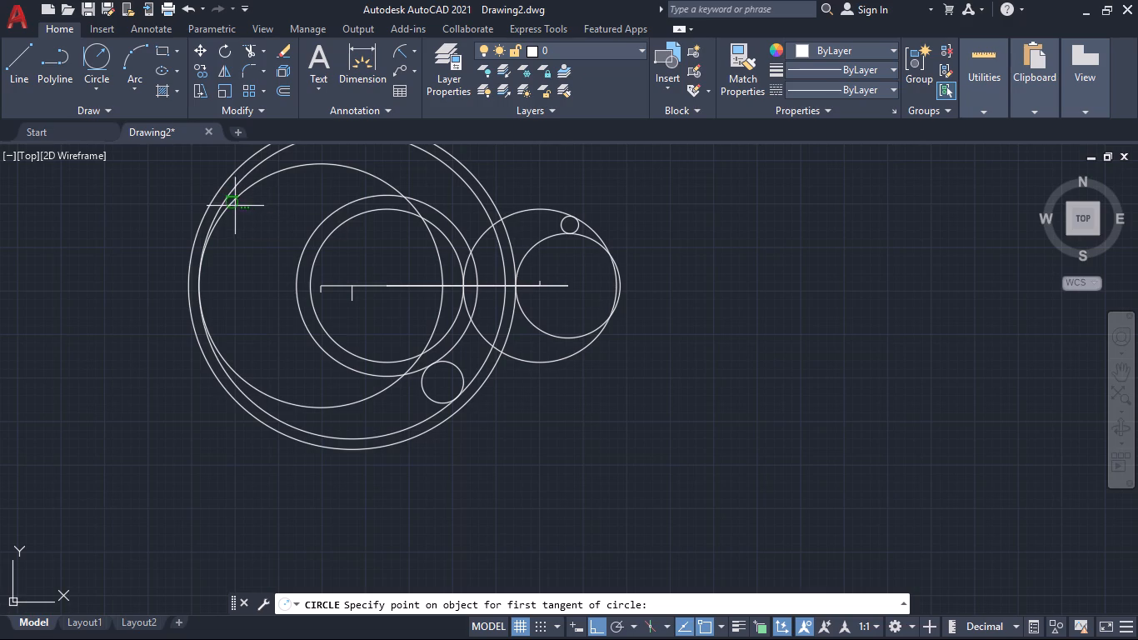
left_click(234, 201)
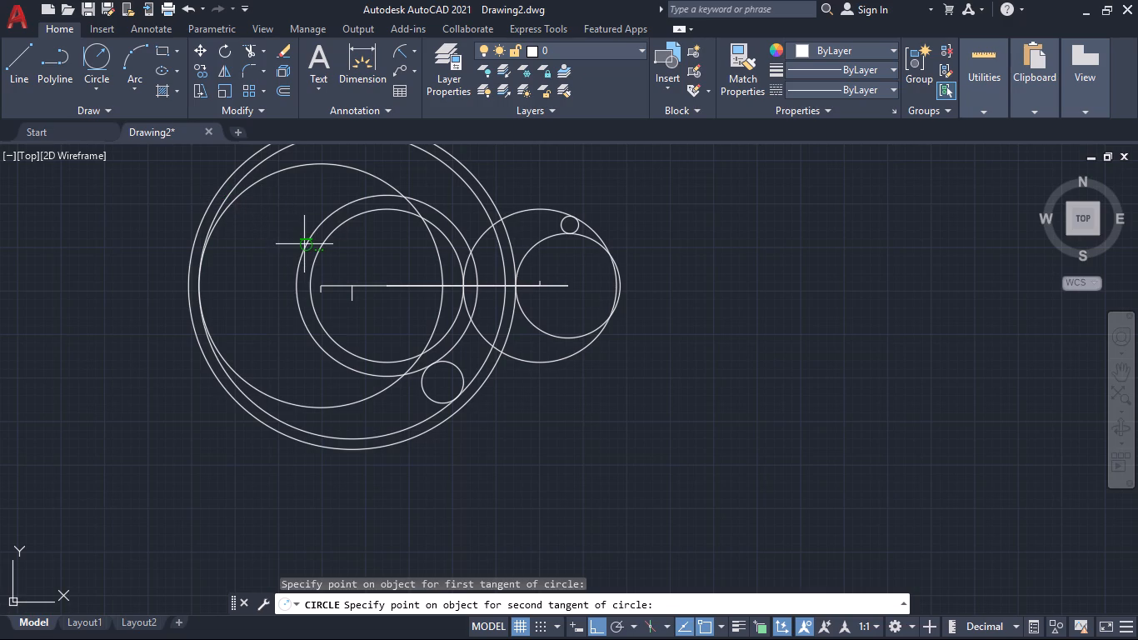
left_click(304, 244)
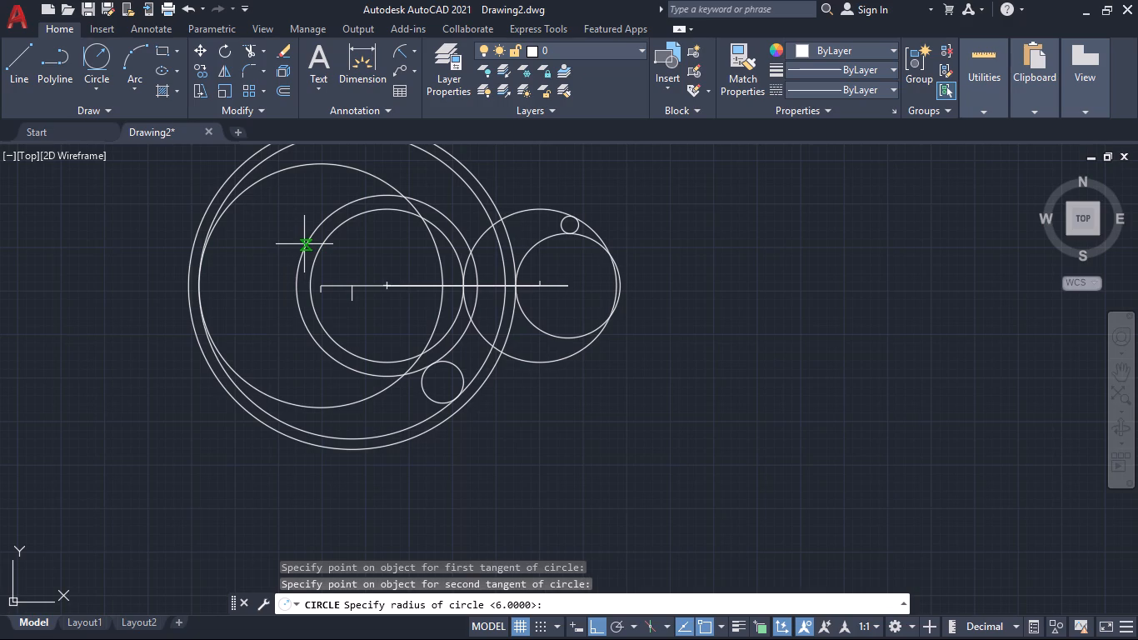
key("9")
key("Return")
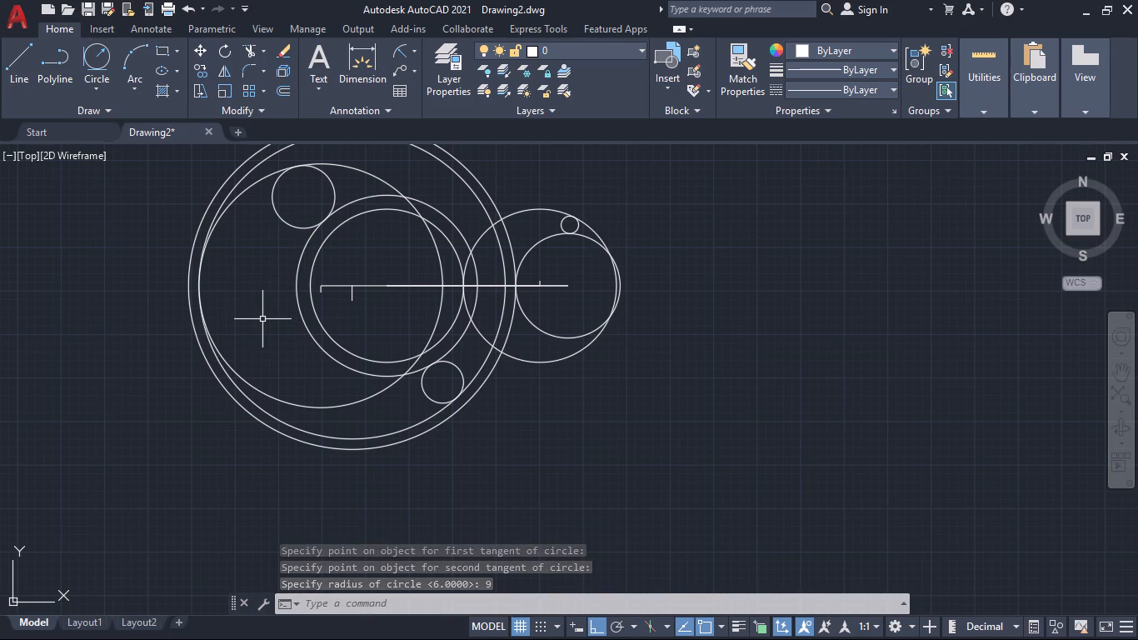
Trim the far and lower portions of the two overlapping circles beyond the small circle at the hooked arm's tip.
type("tr")
key("Return")
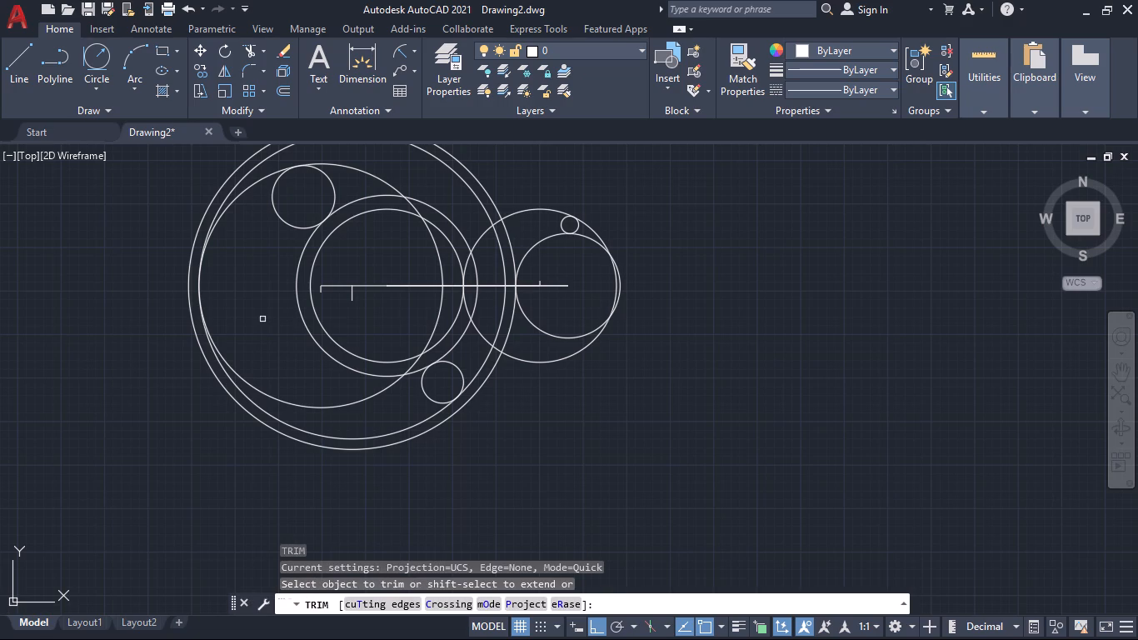
left_click(622, 213)
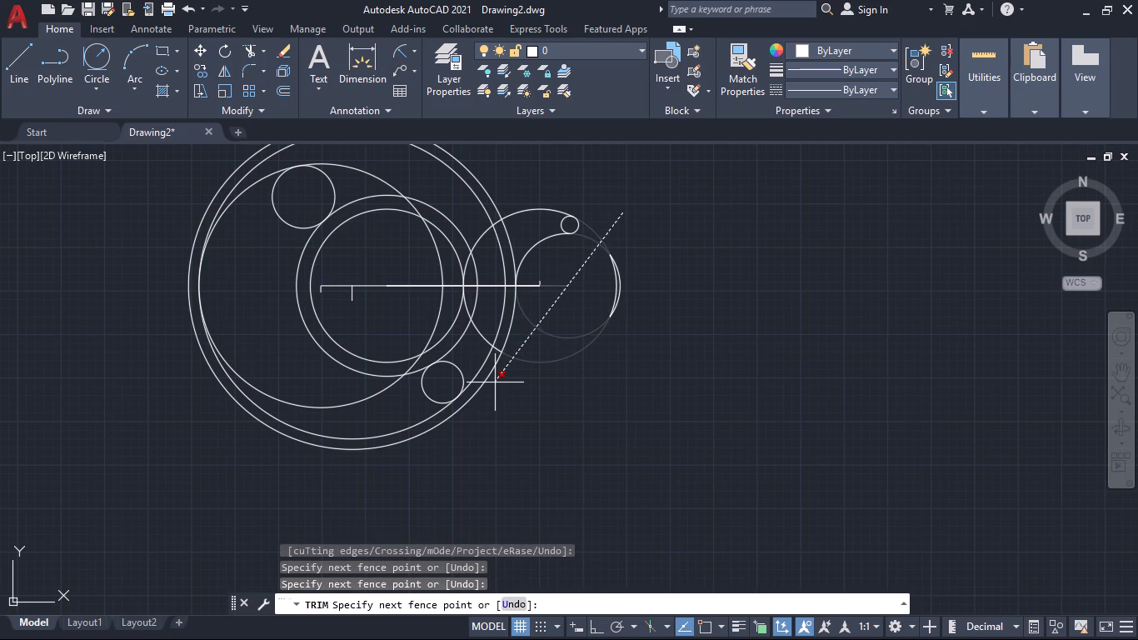
left_click(497, 382)
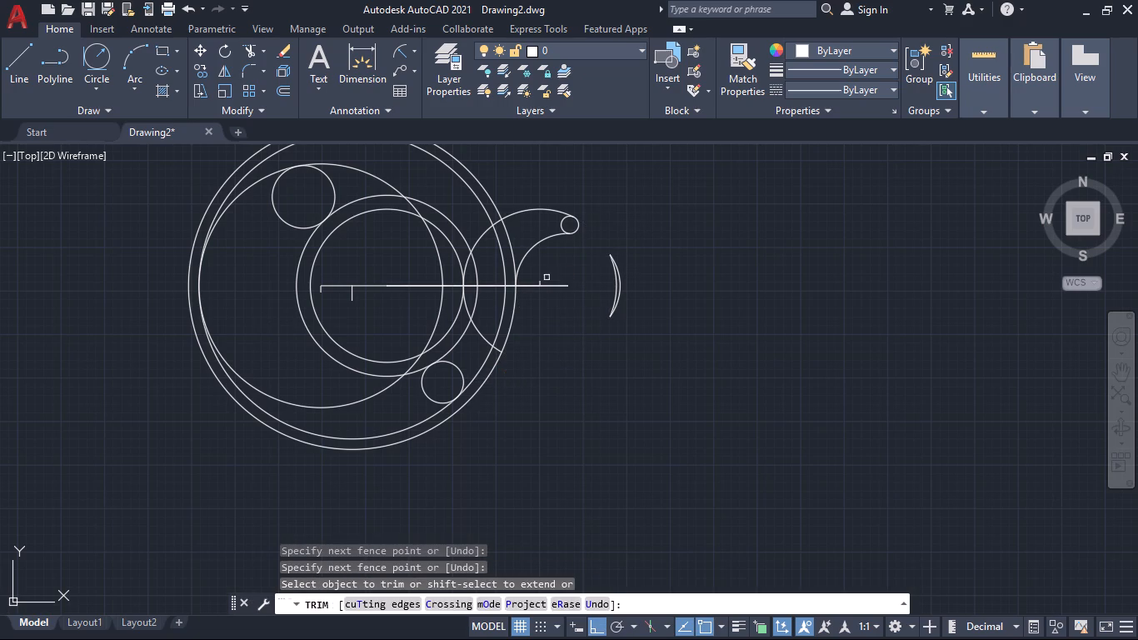
key("Escape")
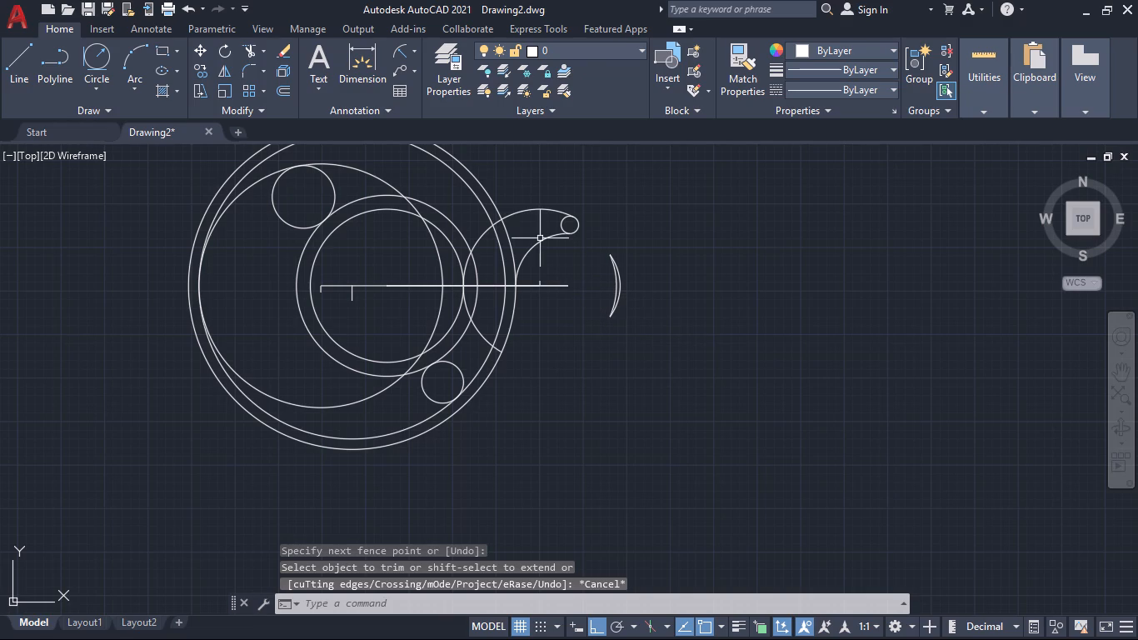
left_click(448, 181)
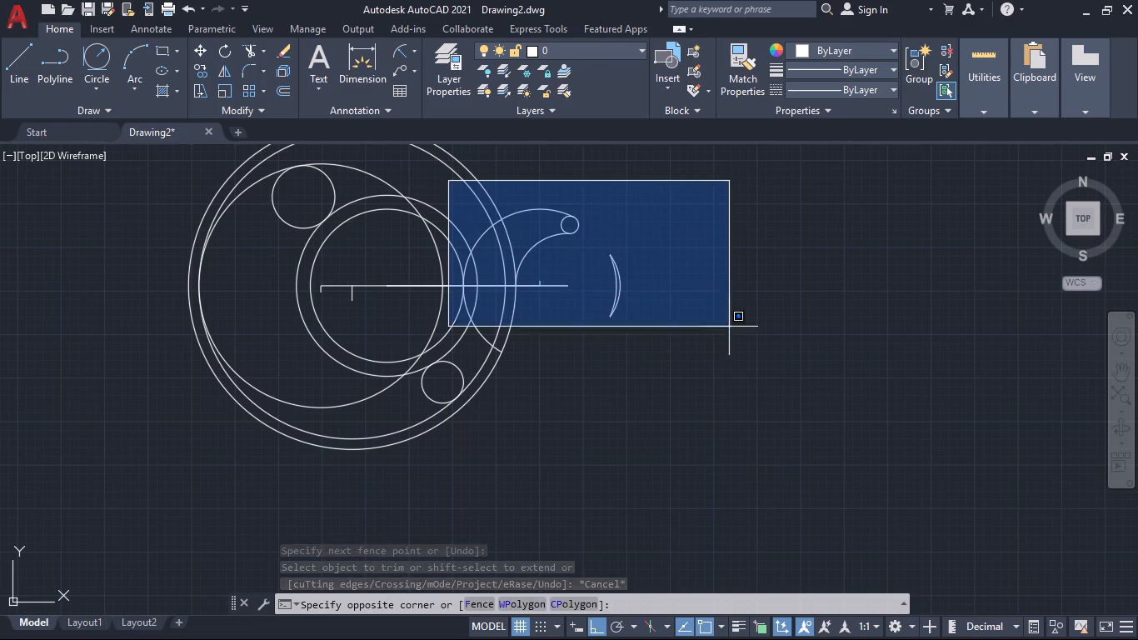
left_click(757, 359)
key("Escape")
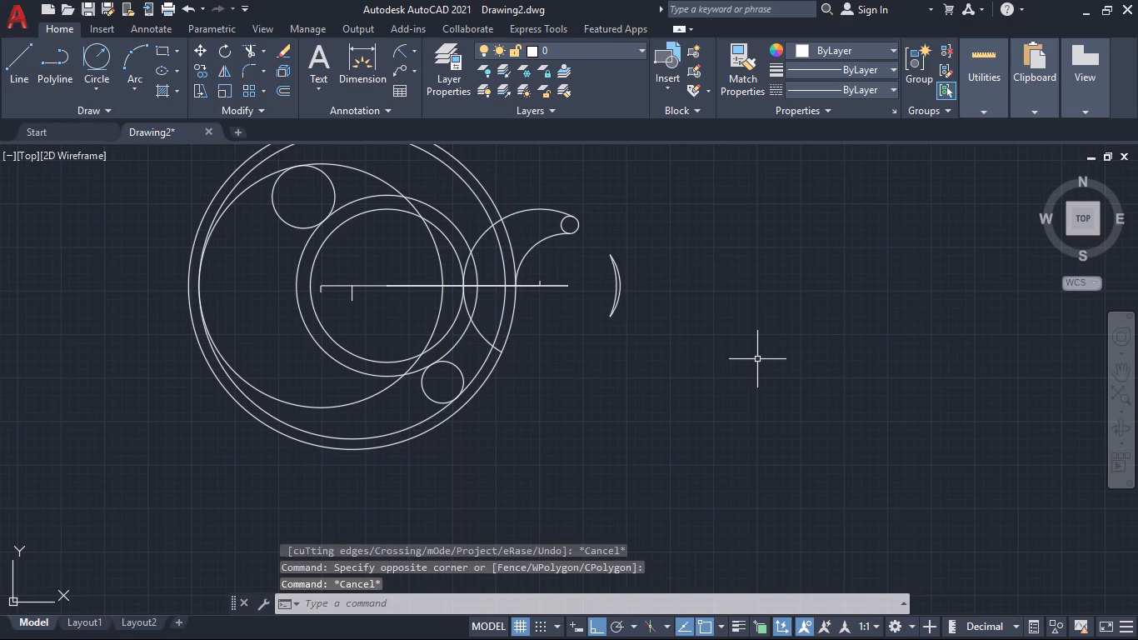
Delete the two leftover crescent arcs detached beyond the hooked arm.
left_click(601, 316)
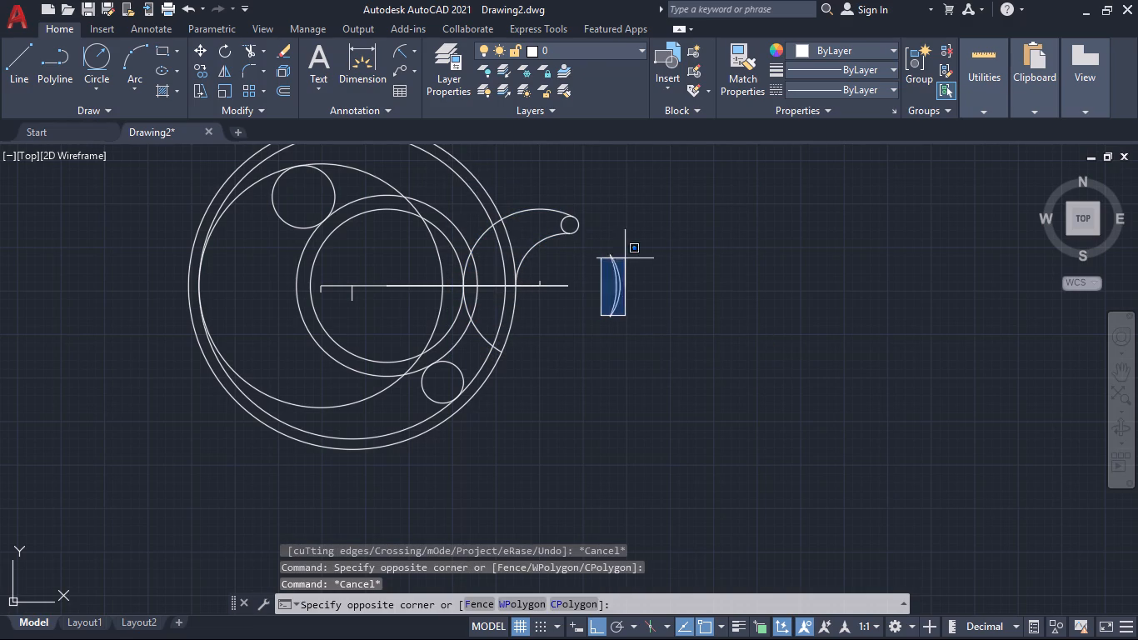
left_click(644, 300)
left_click(646, 317)
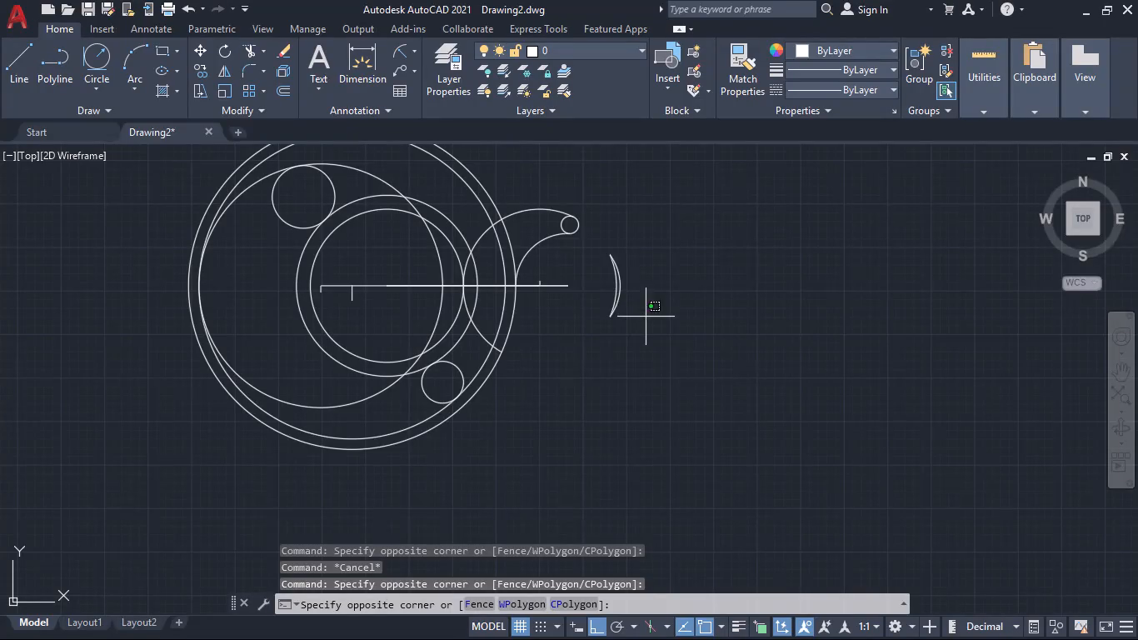
left_click(611, 280)
key("Delete")
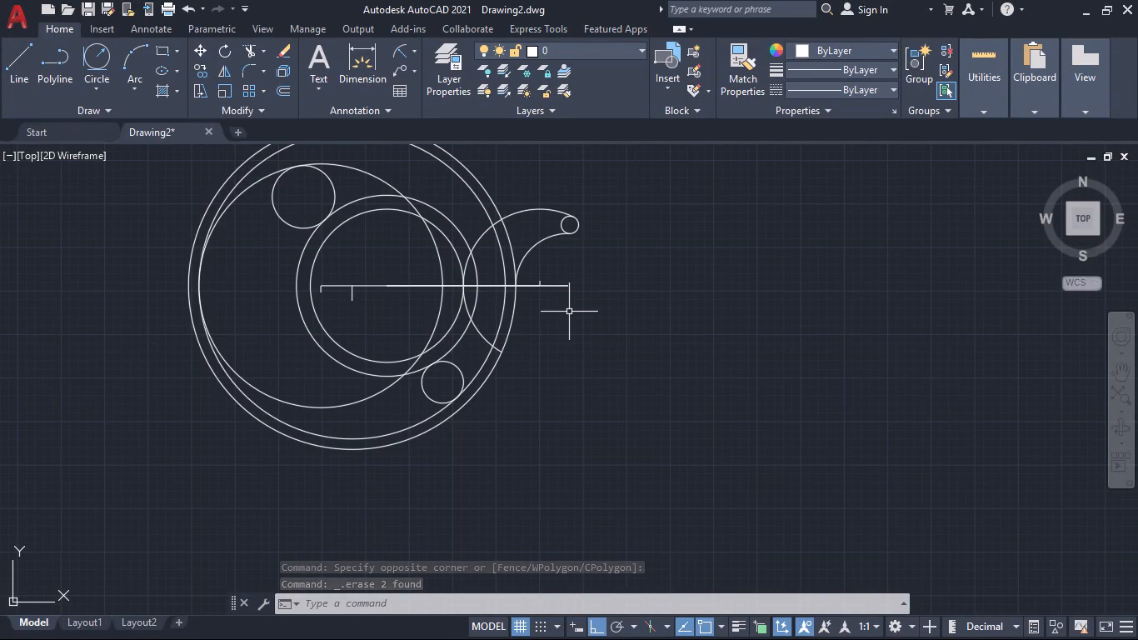
Trim the outer concentric, radius 44 and radius 47 circle segments that cross the hooked arm and its junction.
type("tr")
key("Return")
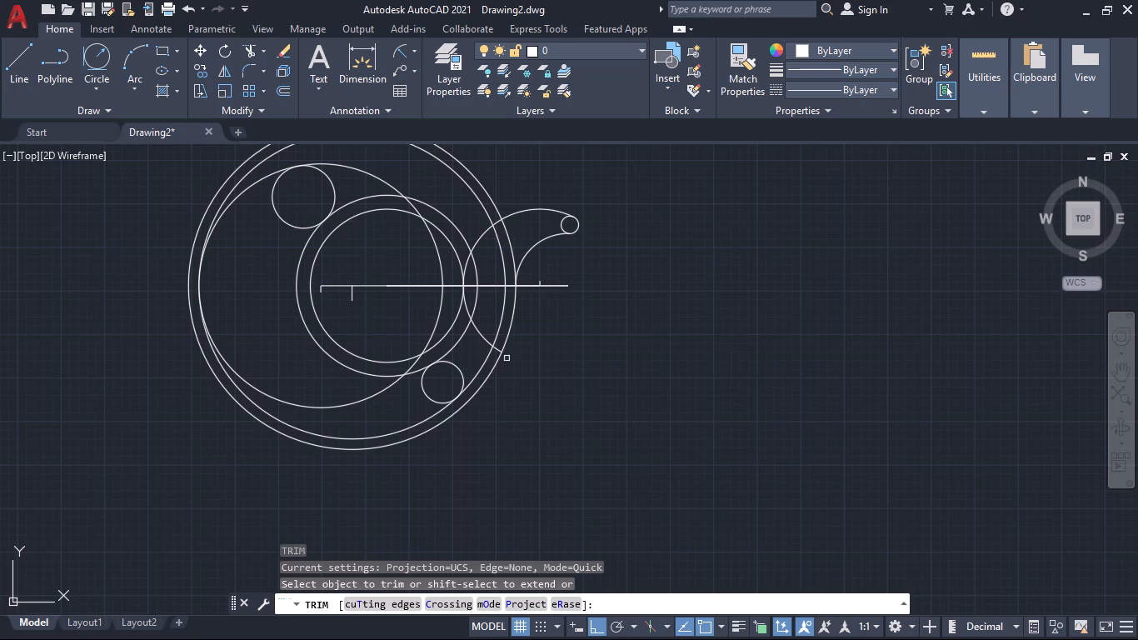
left_click(452, 336)
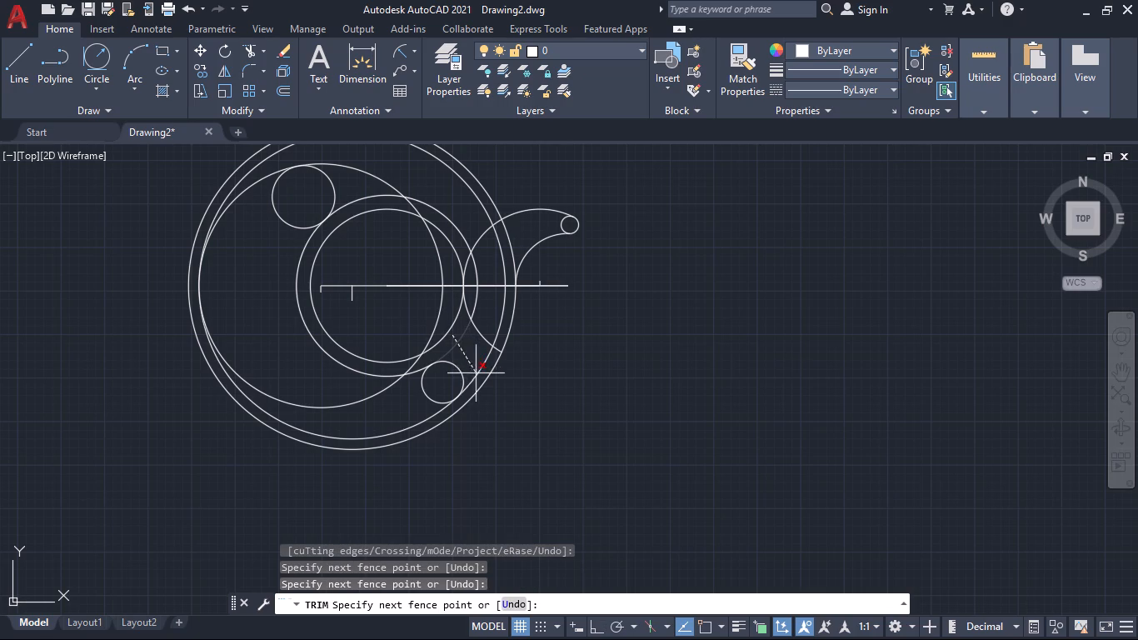
left_click(477, 377)
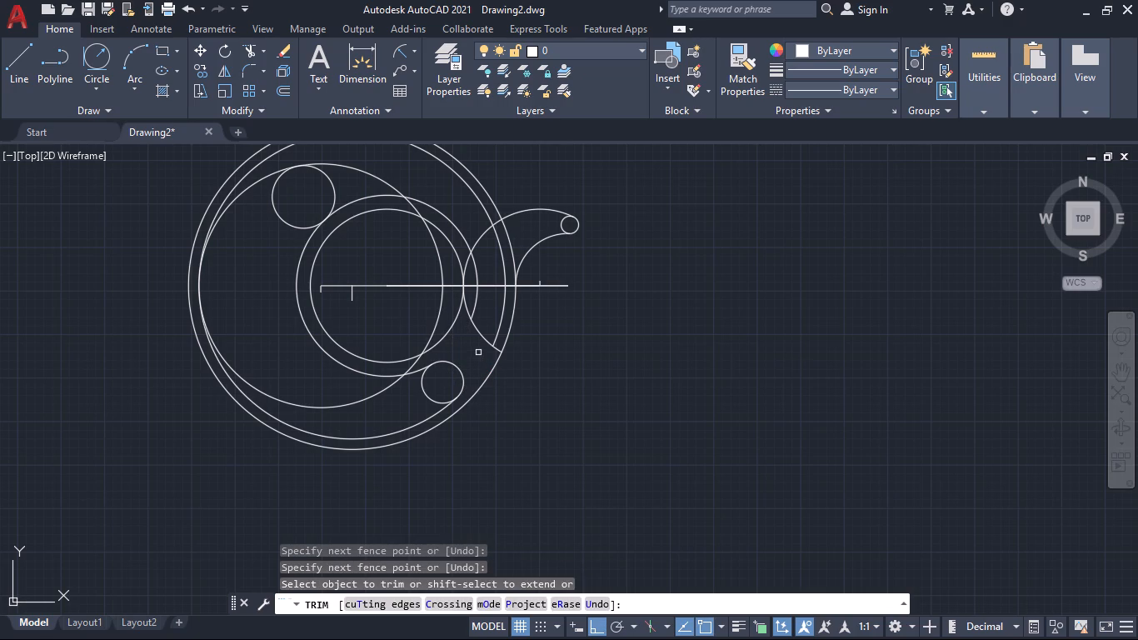
left_click(467, 327)
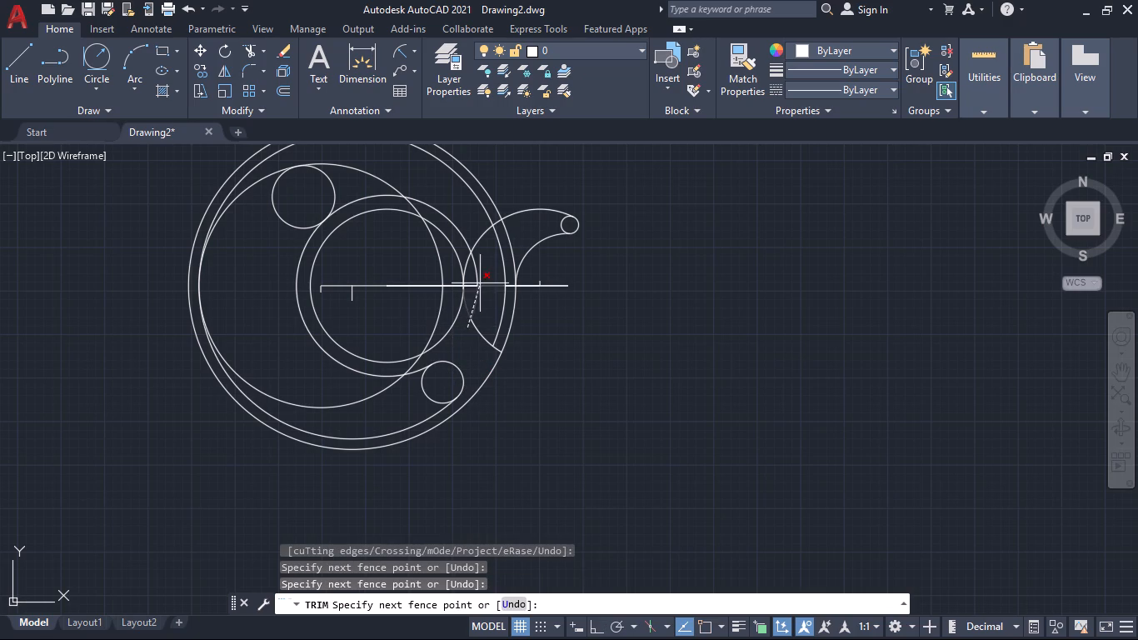
left_click(477, 255)
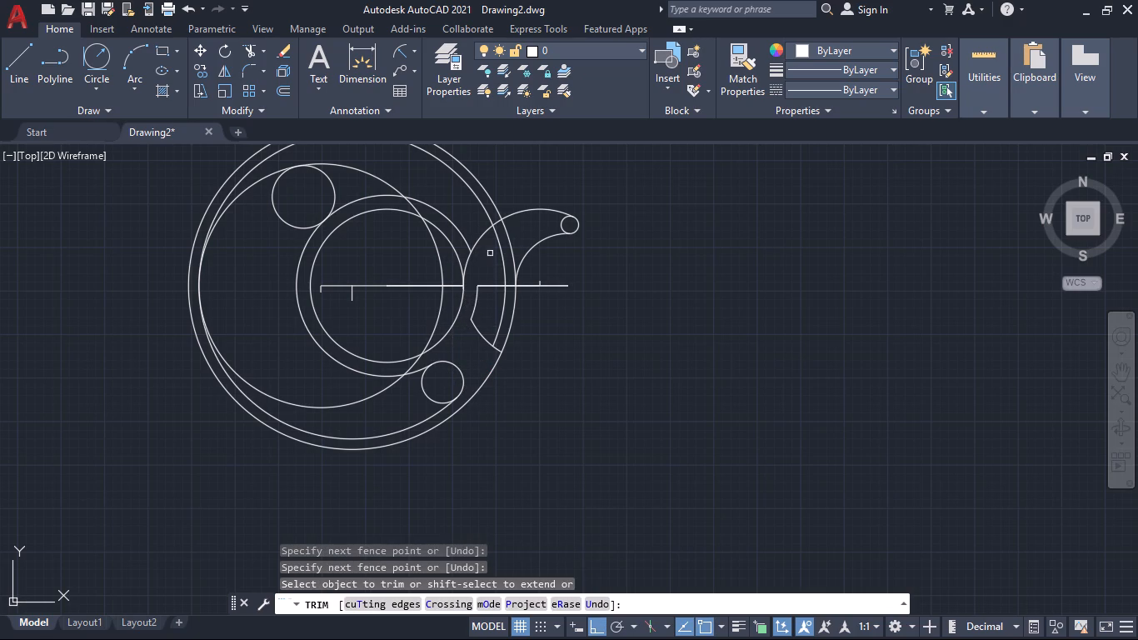
left_click(525, 230)
left_click(488, 260)
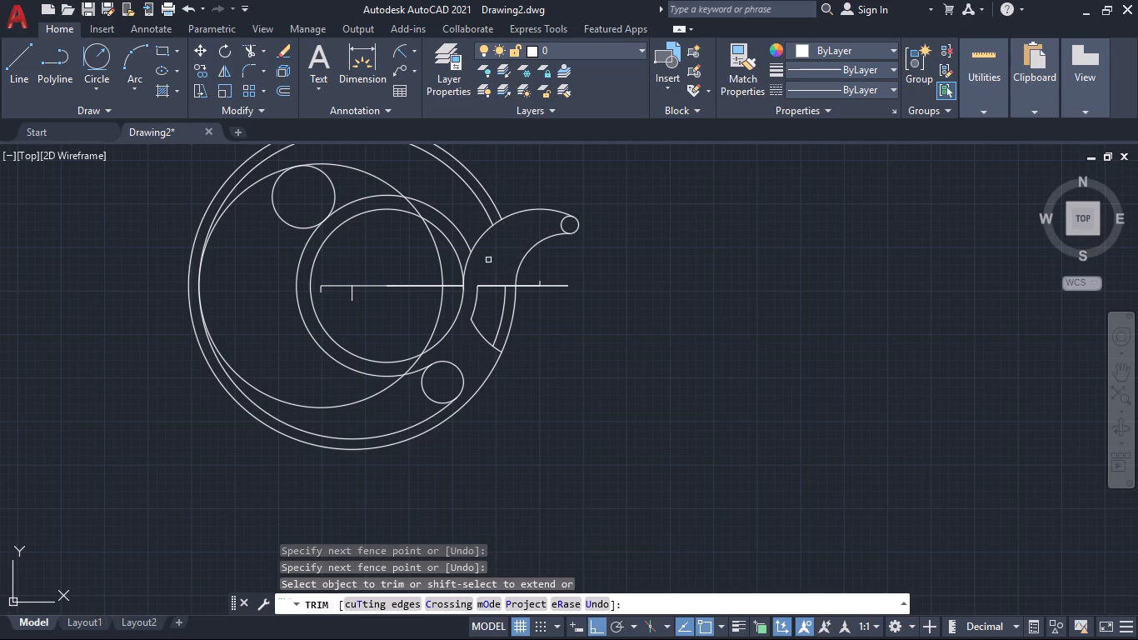
Trim the horizontal line segment and the remaining arc pieces lying inside the base of the hooked arm.
left_click(504, 272)
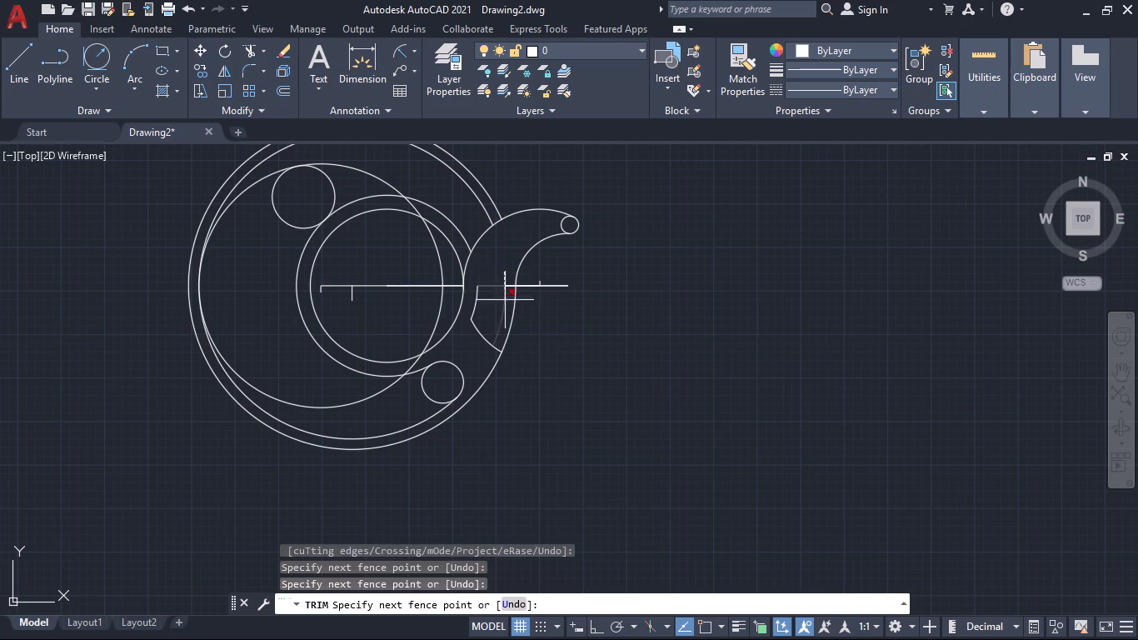
left_click(505, 310)
left_click(507, 285)
left_click(507, 285)
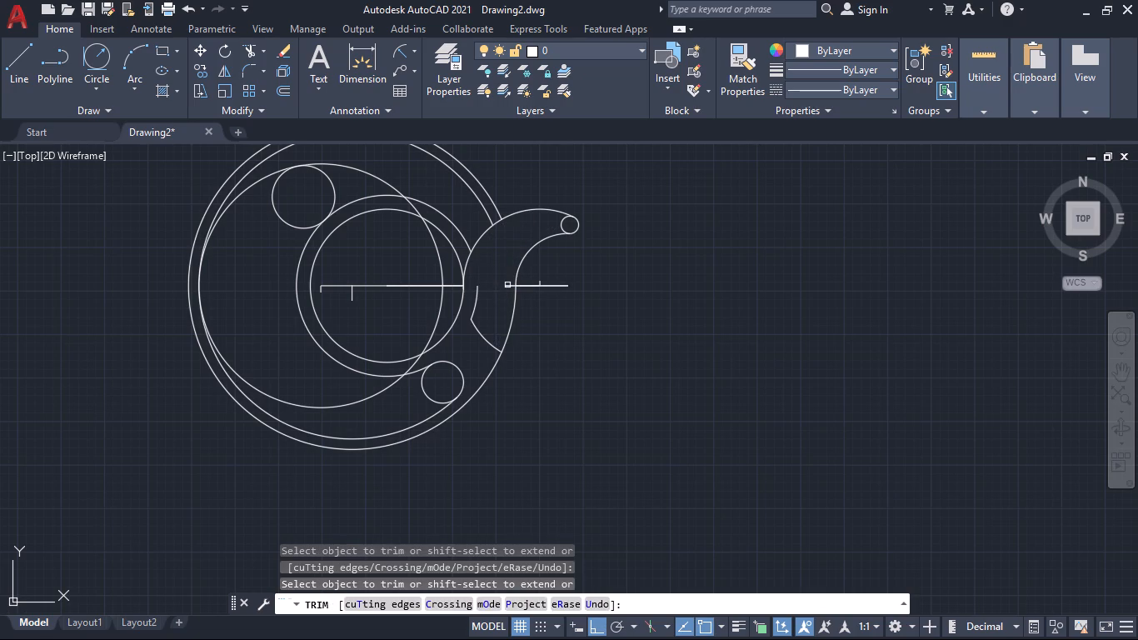
left_click(508, 287)
left_click(508, 284)
left_click(472, 309)
left_click(476, 328)
Trim the inner sides of the arm's tip circle and the radius 6 circle, plus the radius 35 circle's lower arc.
left_click(563, 227)
double_click(429, 395)
left_click(362, 401)
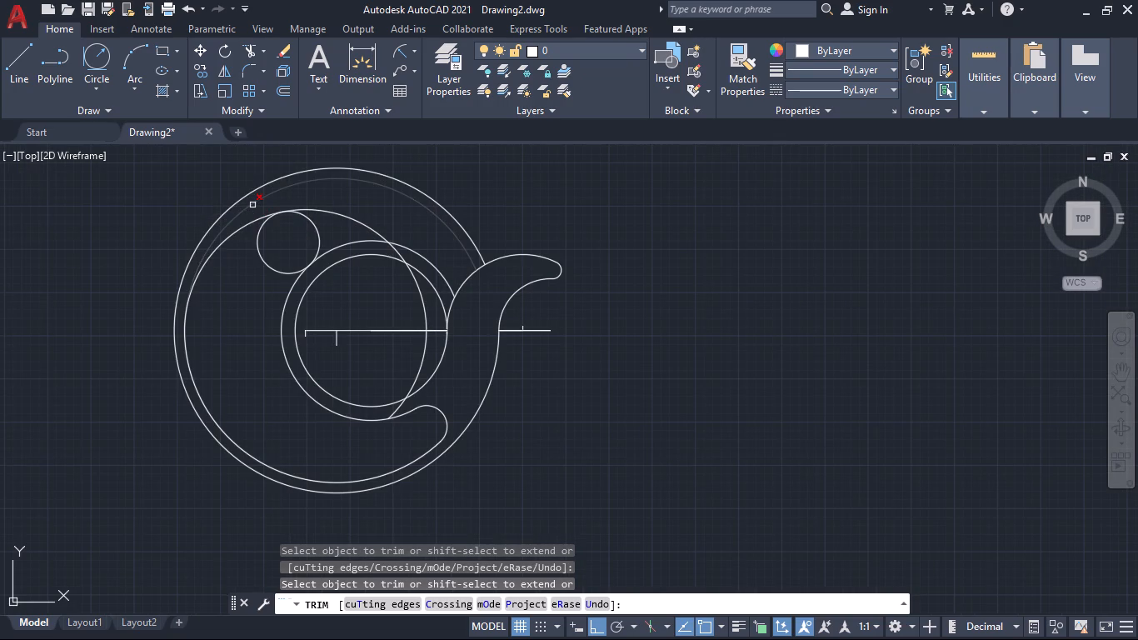
Trim the leftover arcs between the outer circle and the central circle, plus the arc crossing the central circle.
left_click(252, 205)
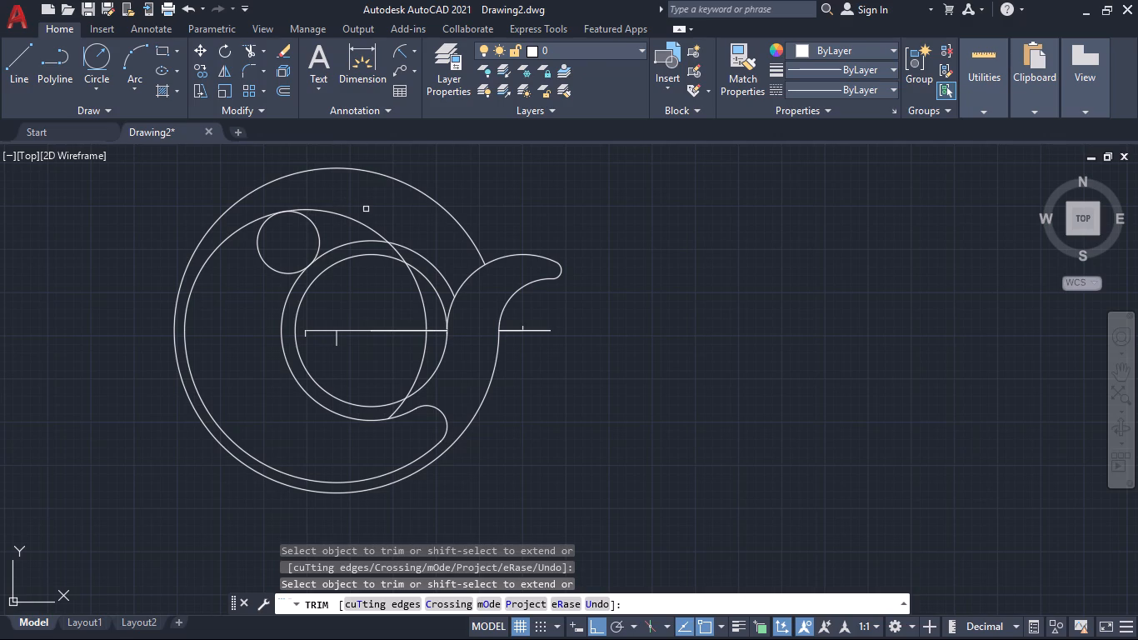
left_click(333, 247)
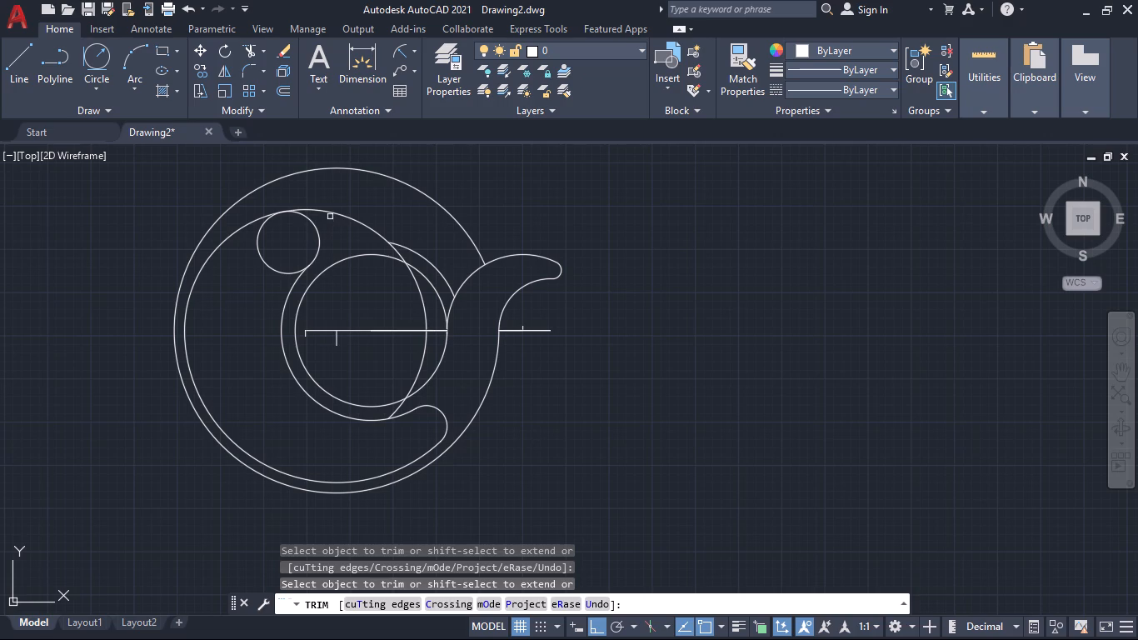
left_click(330, 216)
left_click(322, 205)
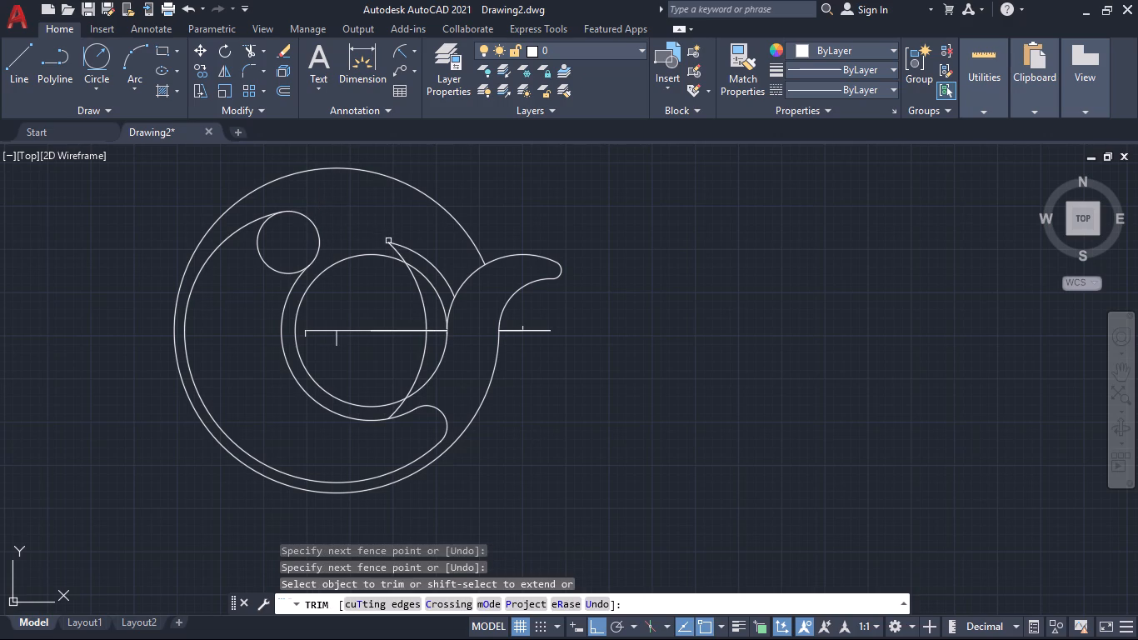
left_click(376, 242)
left_click(447, 267)
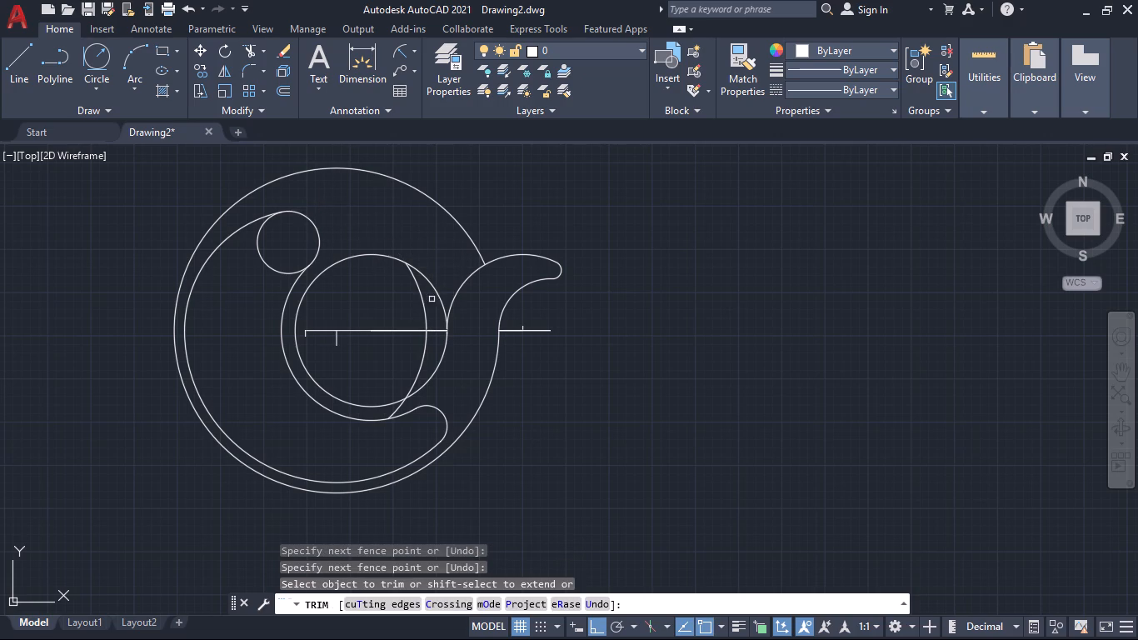
left_click(424, 304)
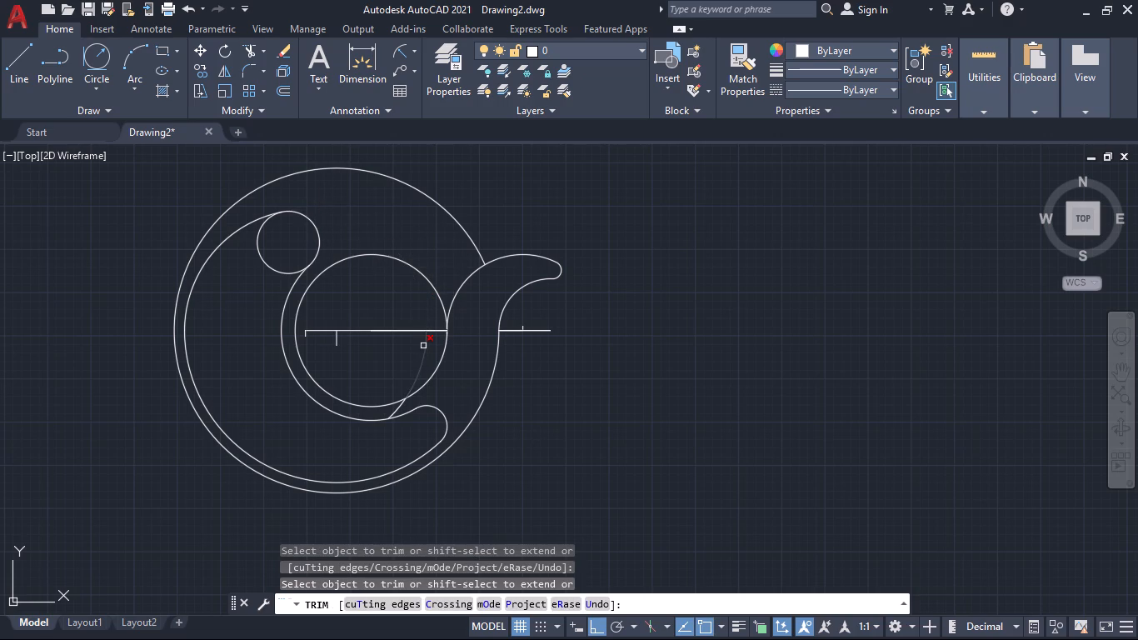
left_click(423, 346)
left_click(402, 407)
Trim the inner side of the small circle to leave a rounded upper end on the curved slot.
left_click(286, 256)
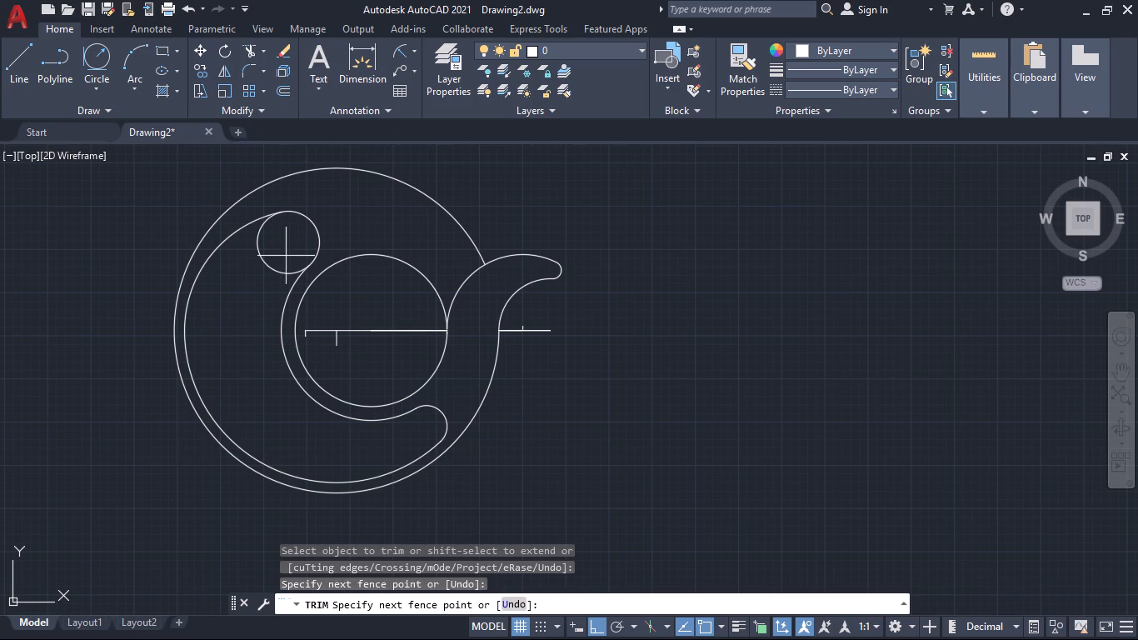
left_click(268, 270)
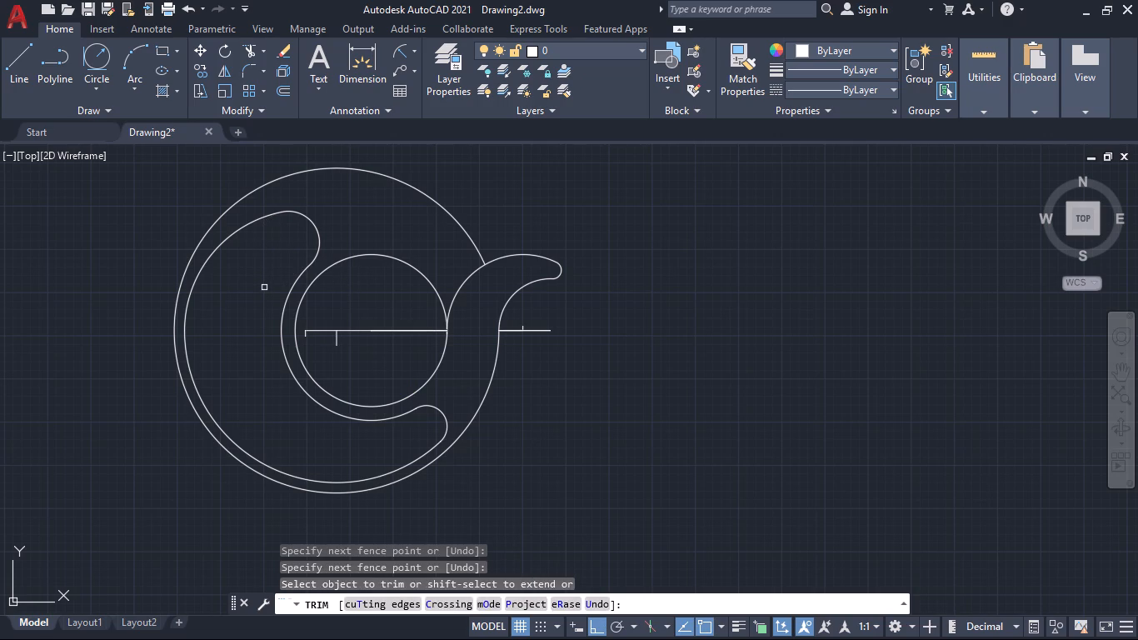
key("Escape")
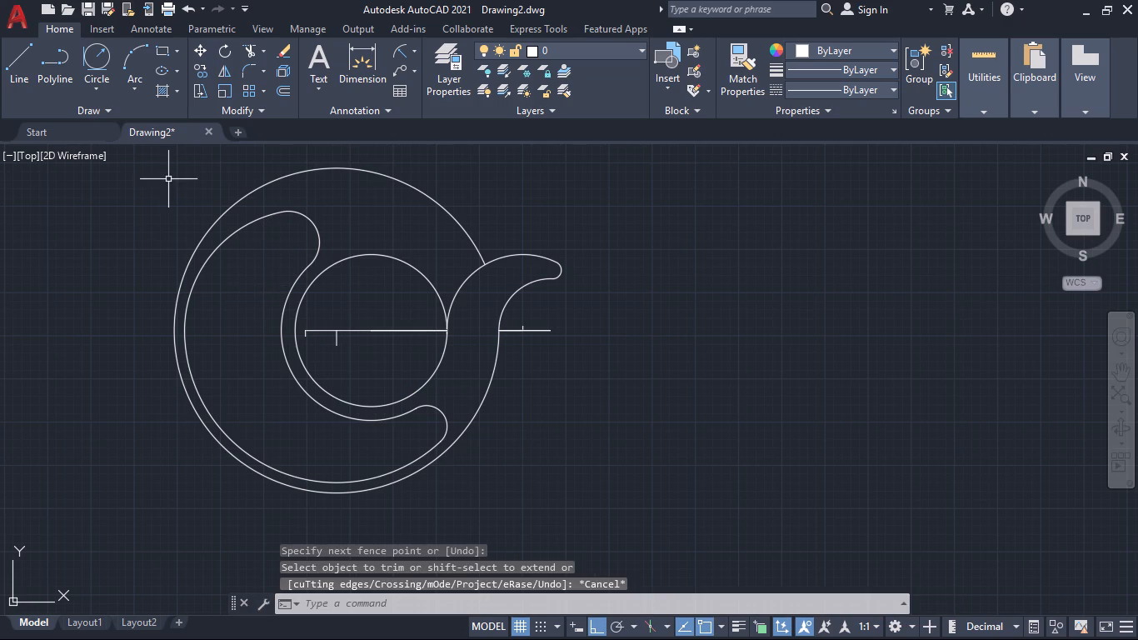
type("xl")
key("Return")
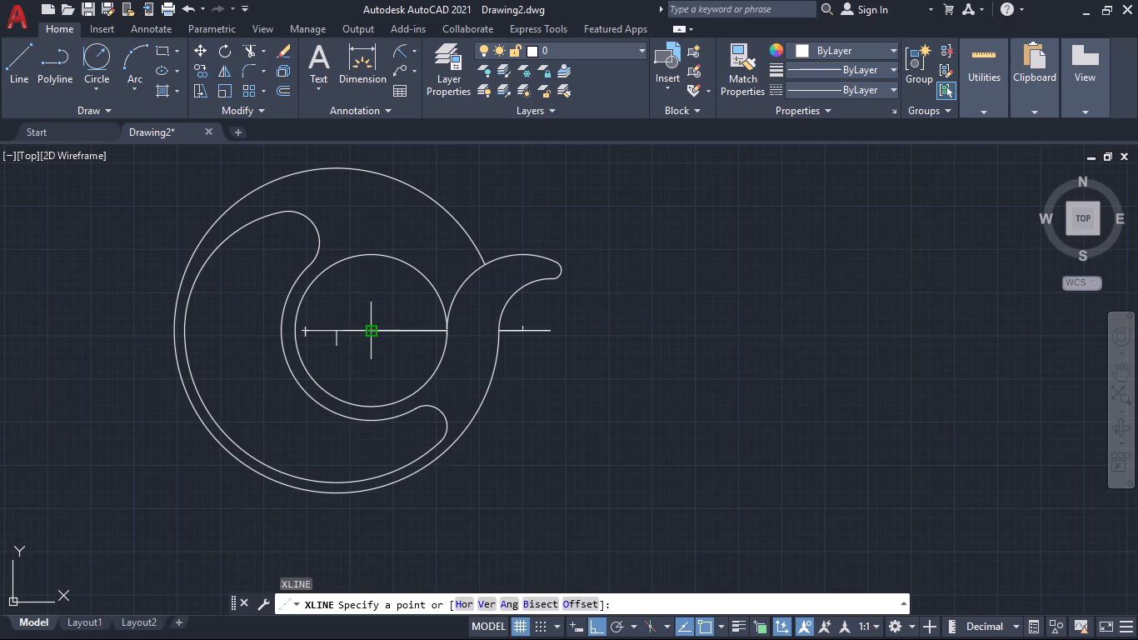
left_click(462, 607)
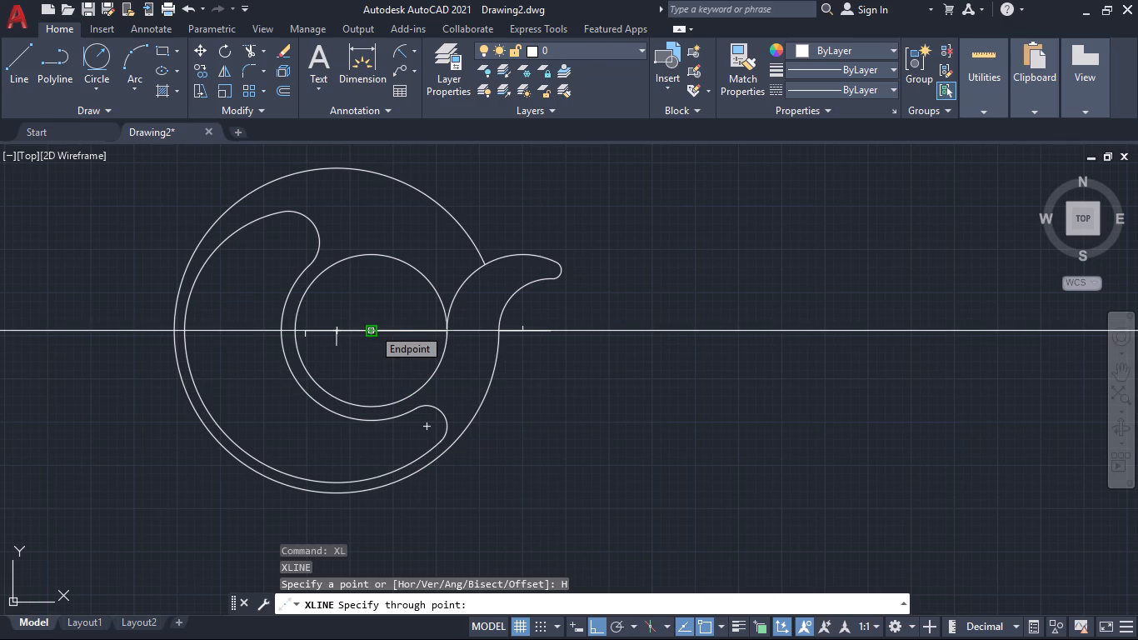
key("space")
Draw vertical construction lines through the central circle's center, the outer circle's center and the far end of the horizontal centre line.
key("space")
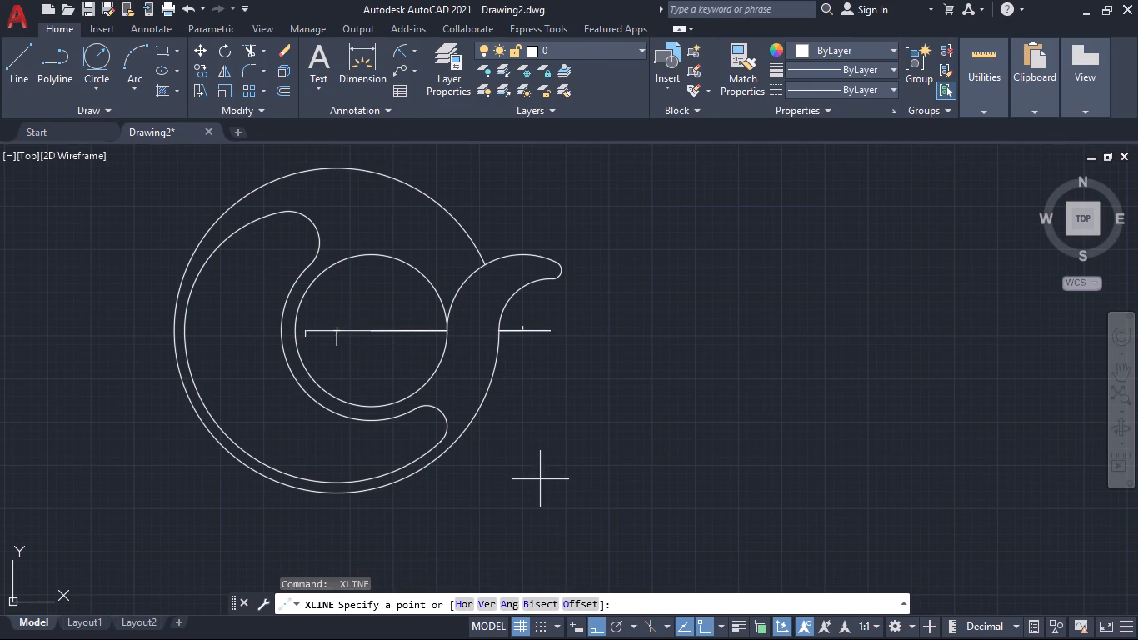
left_click(485, 602)
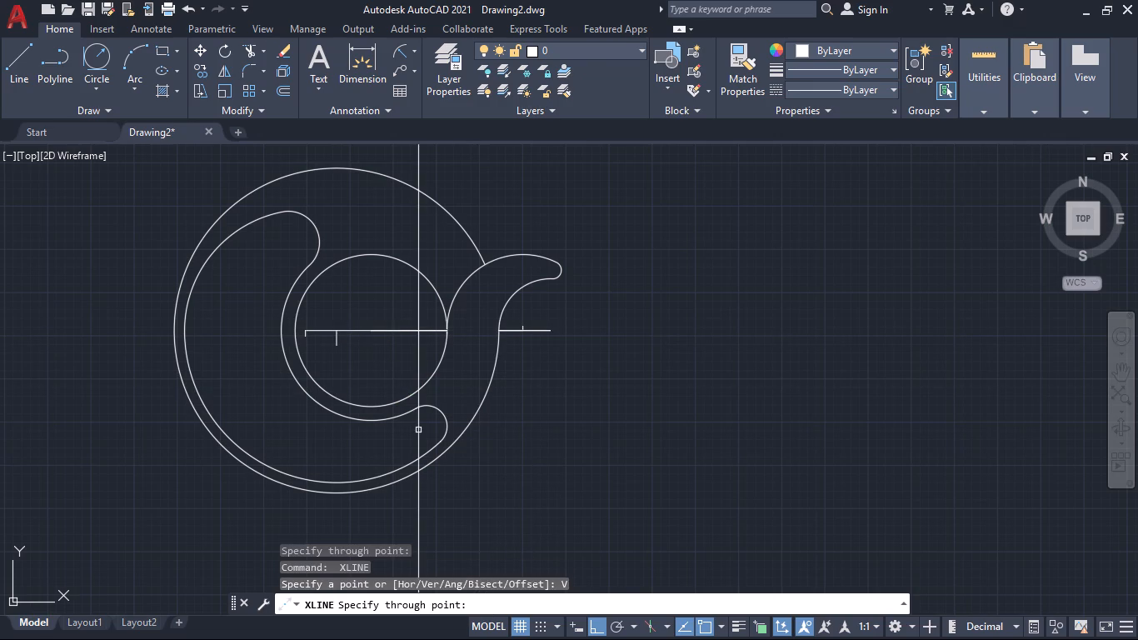
left_click(373, 327)
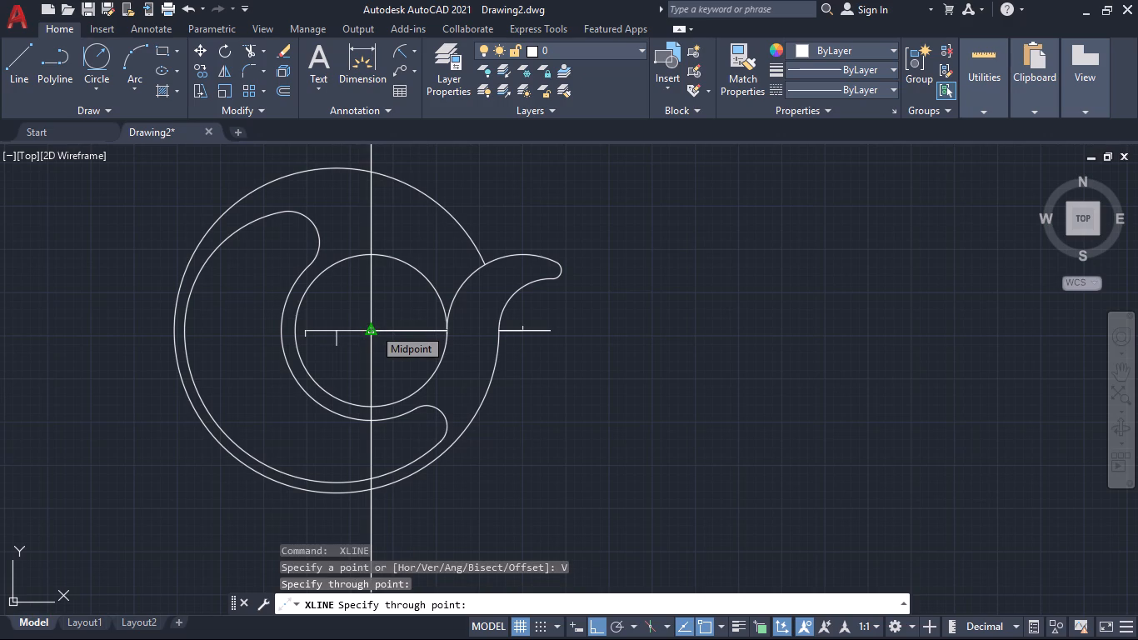
left_click(339, 329)
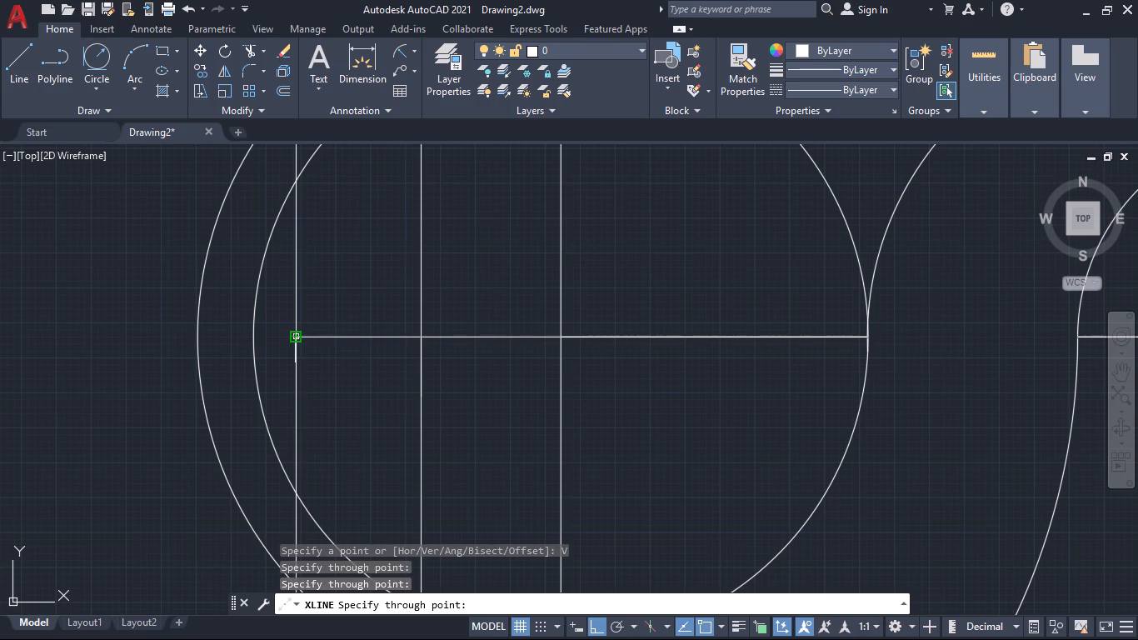
left_click(296, 337)
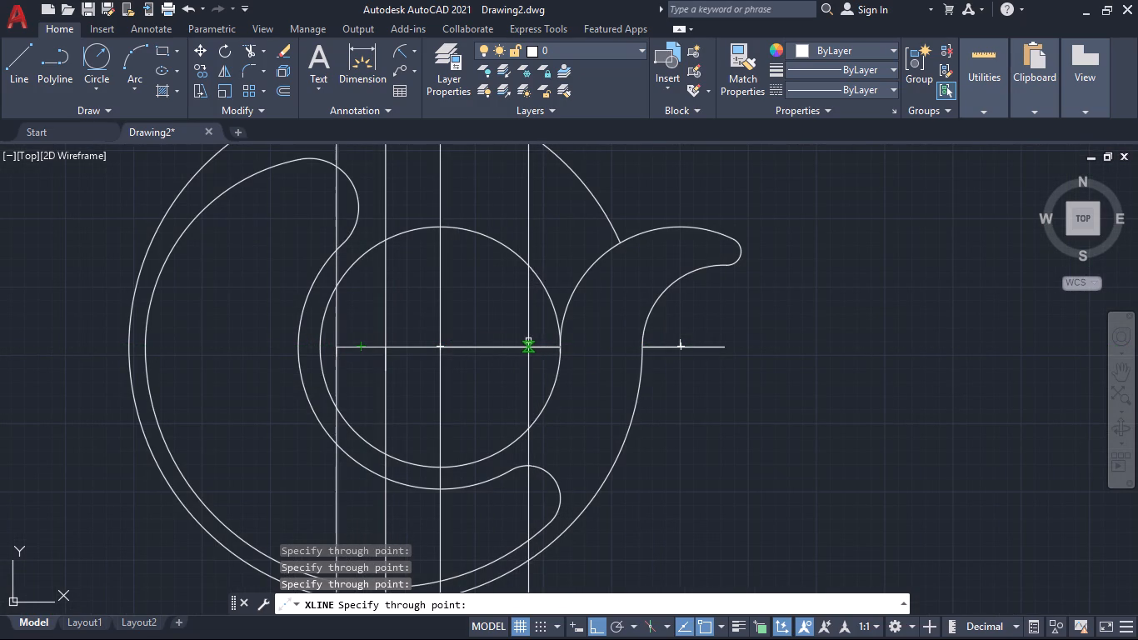
key("Escape")
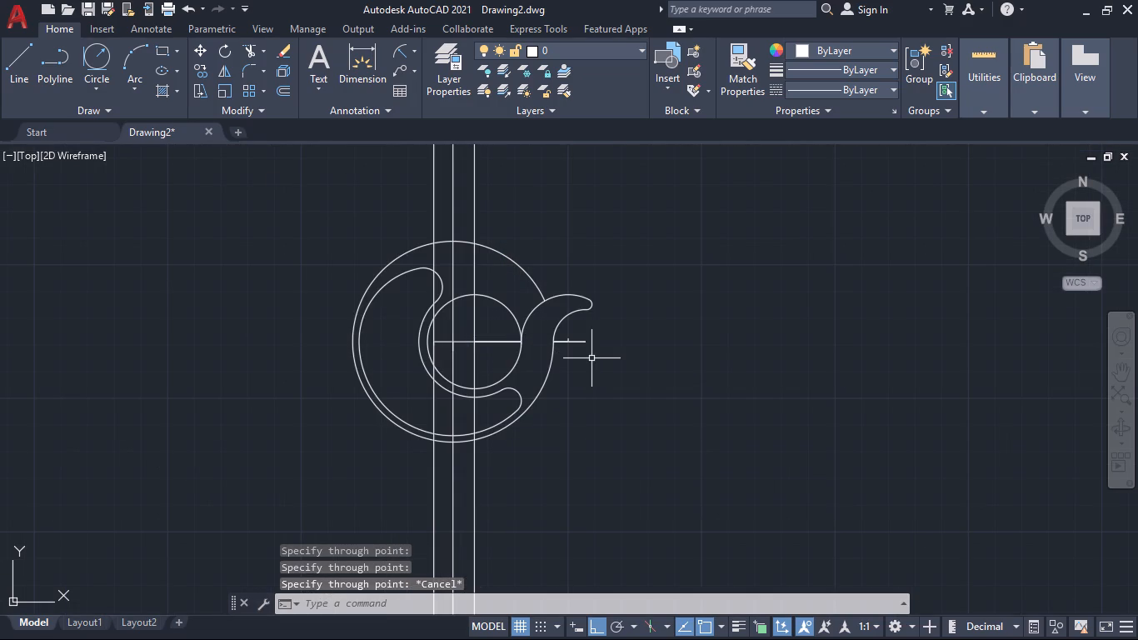
Delete the leftover short line segments beneath the hooked arm.
left_click(592, 358)
left_click(562, 335)
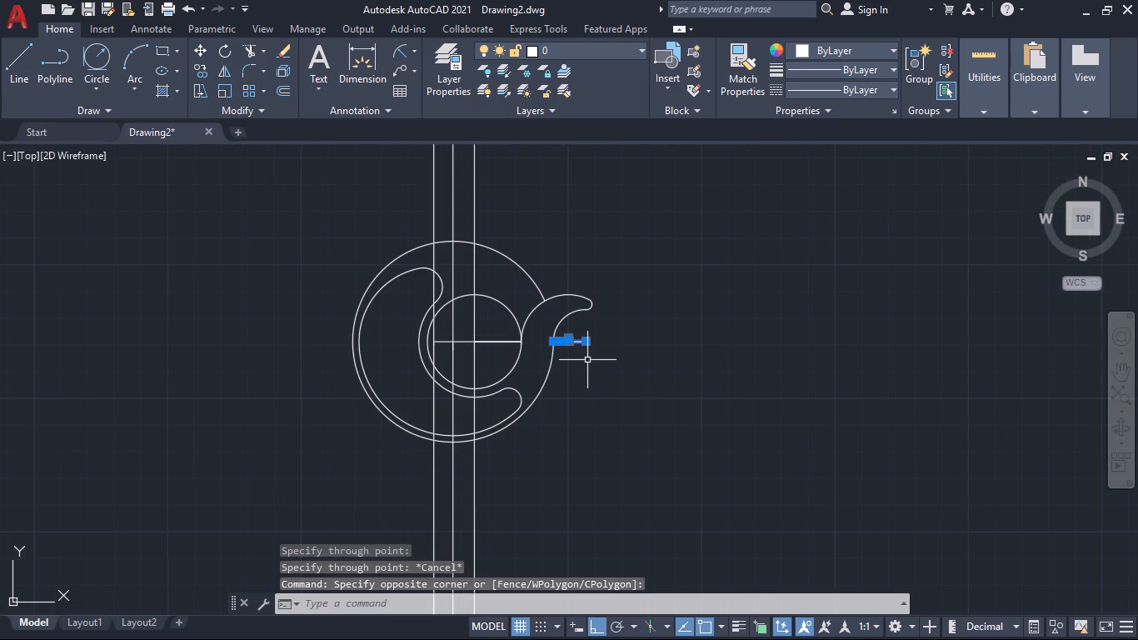
key("Delete")
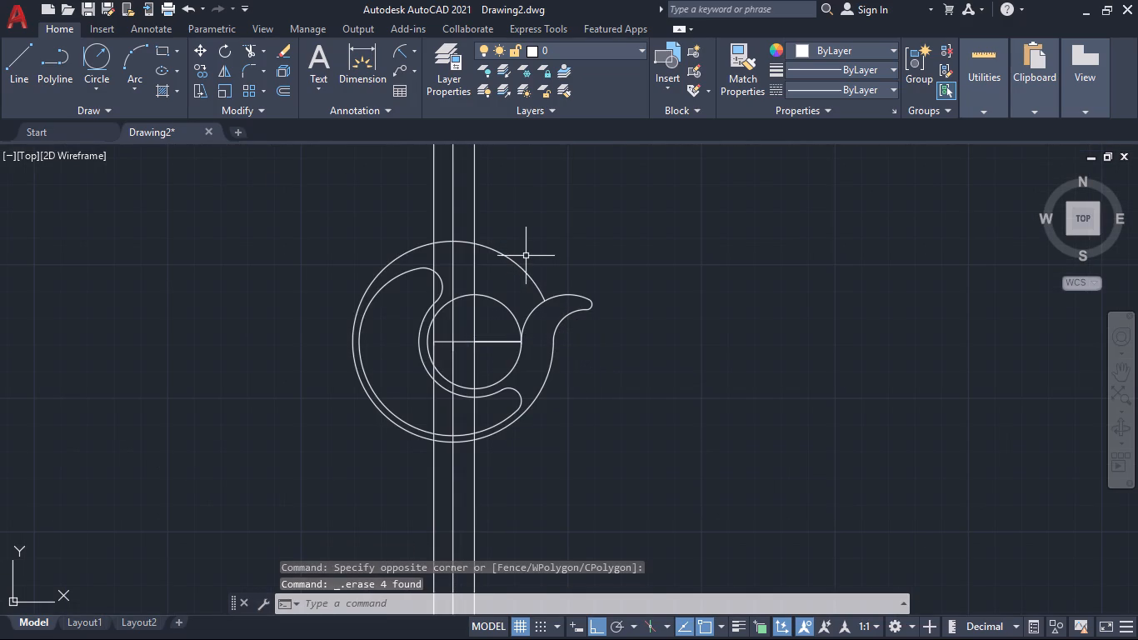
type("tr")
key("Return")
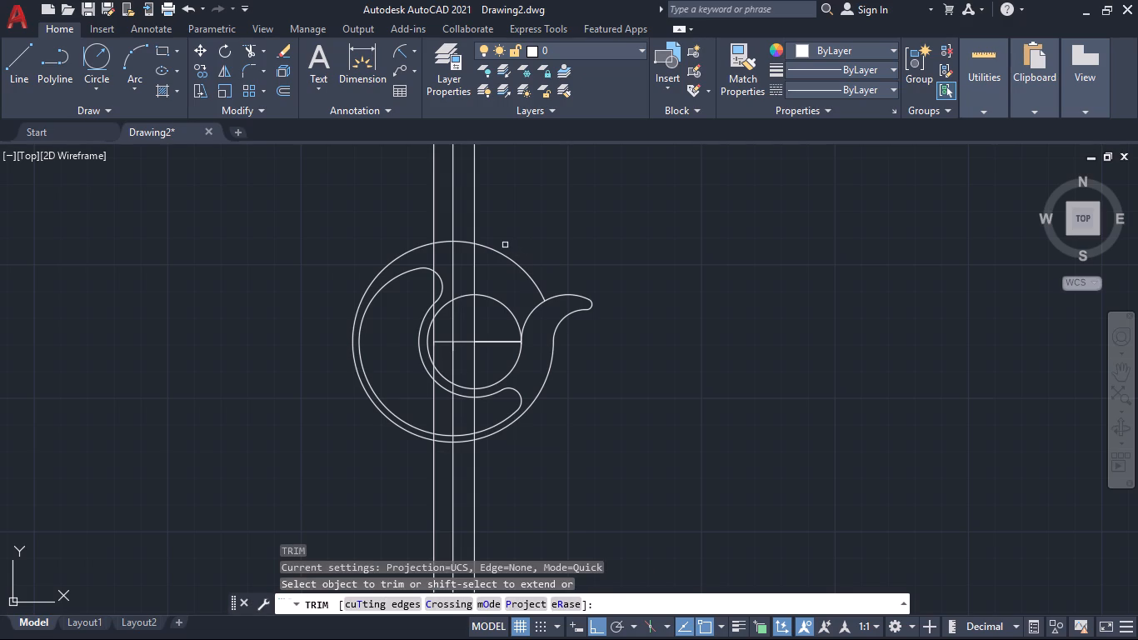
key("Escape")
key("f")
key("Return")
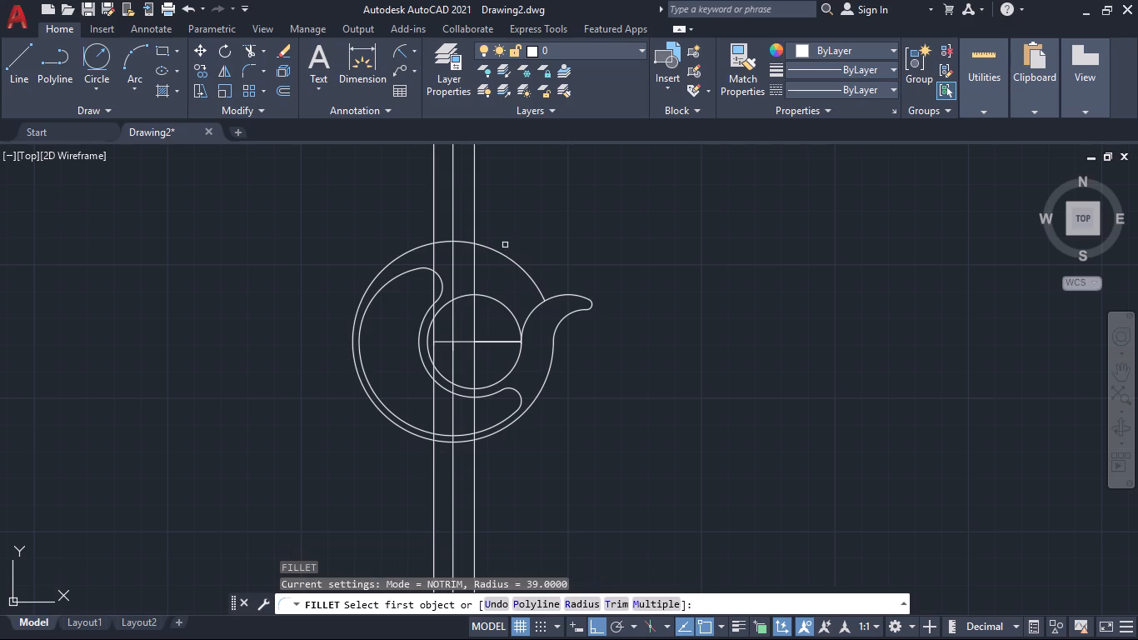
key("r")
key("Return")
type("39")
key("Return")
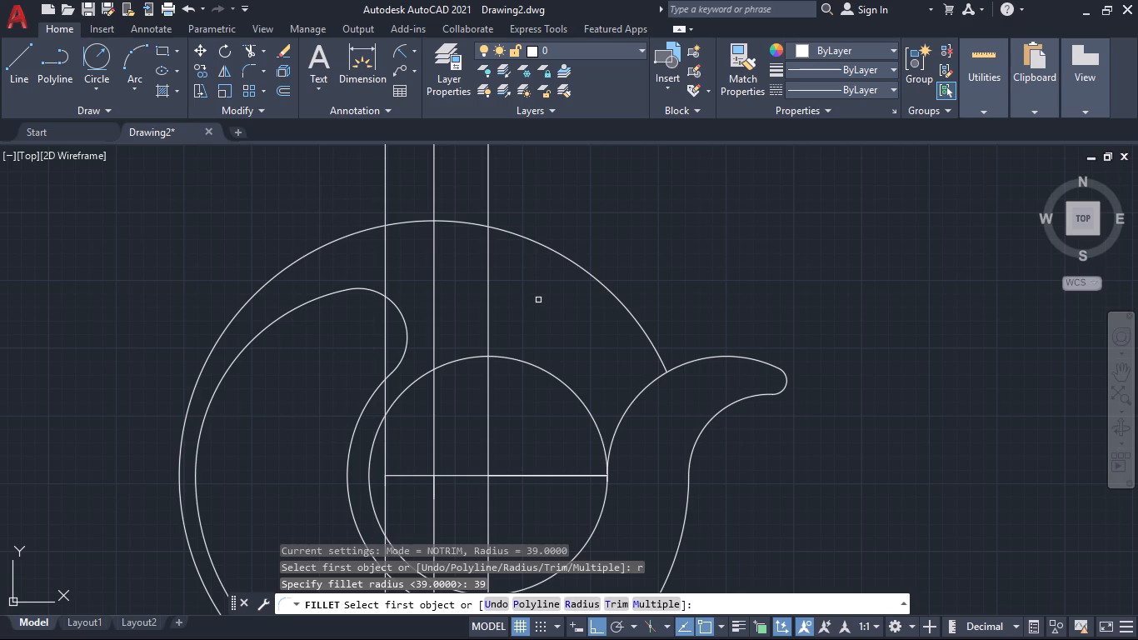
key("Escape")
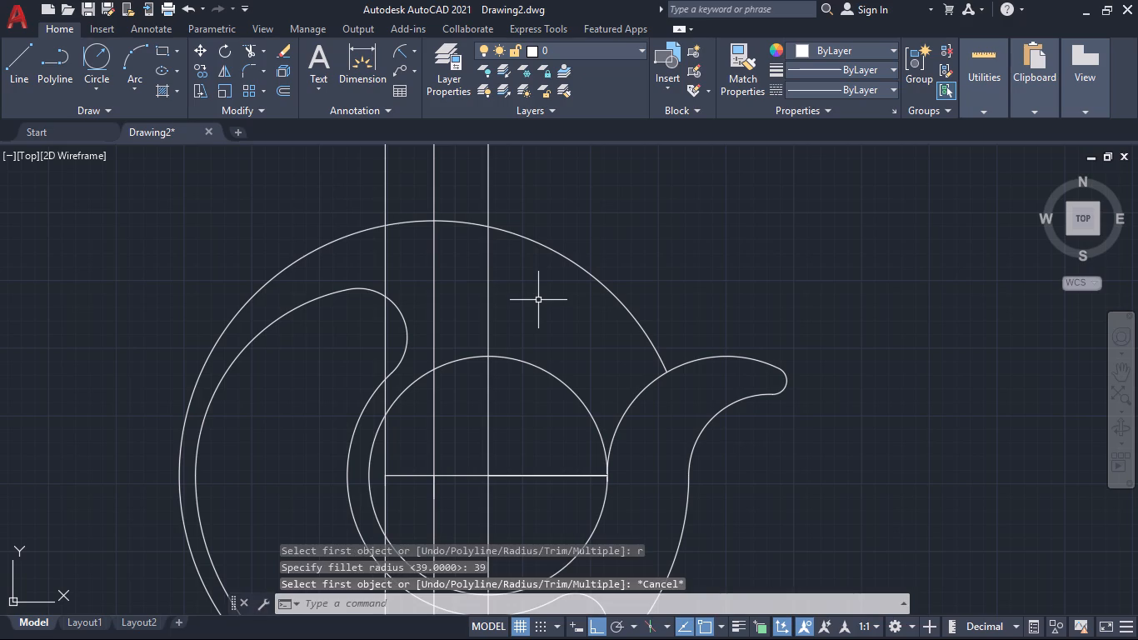
Change the colour of the vertical construction line through the central circle's center to dark red 153,27,30.
left_click(487, 305)
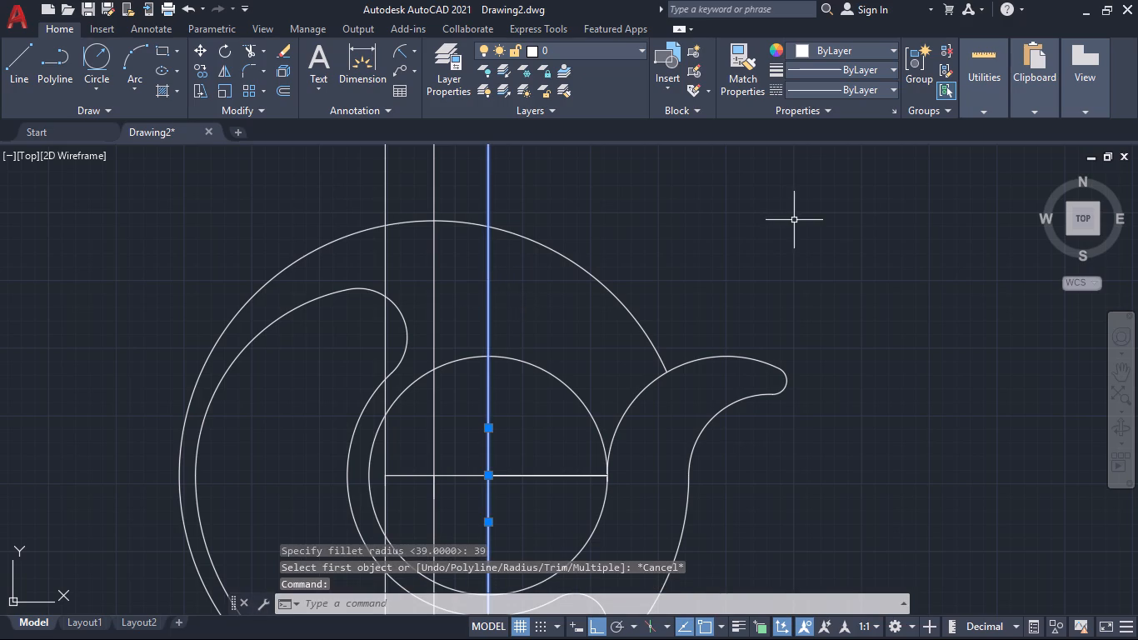
left_click(866, 48)
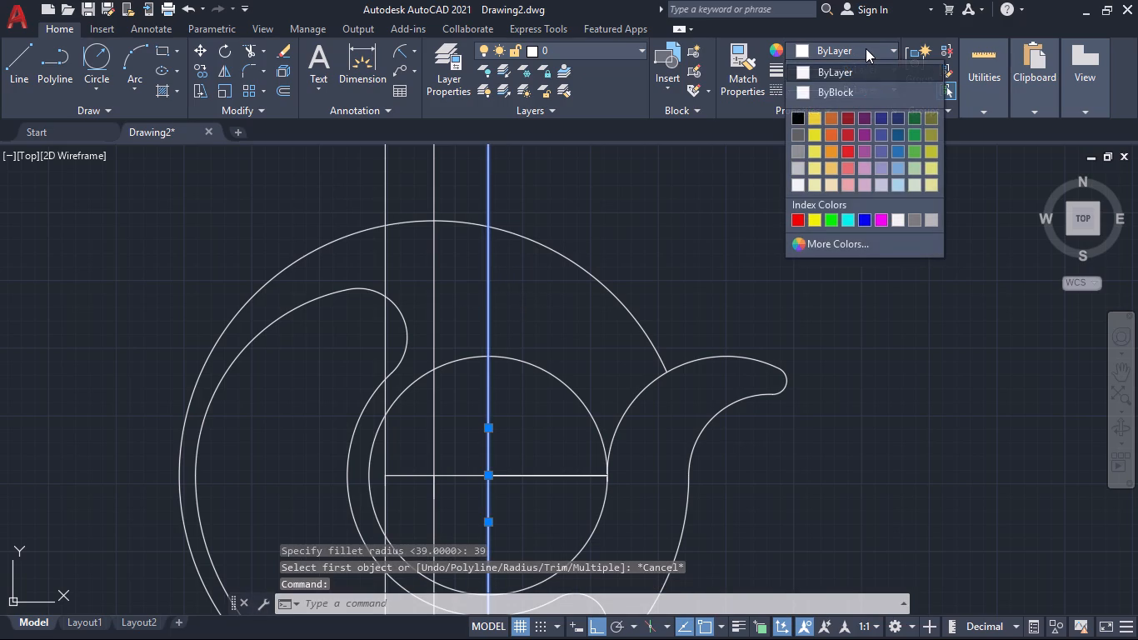
left_click(846, 117)
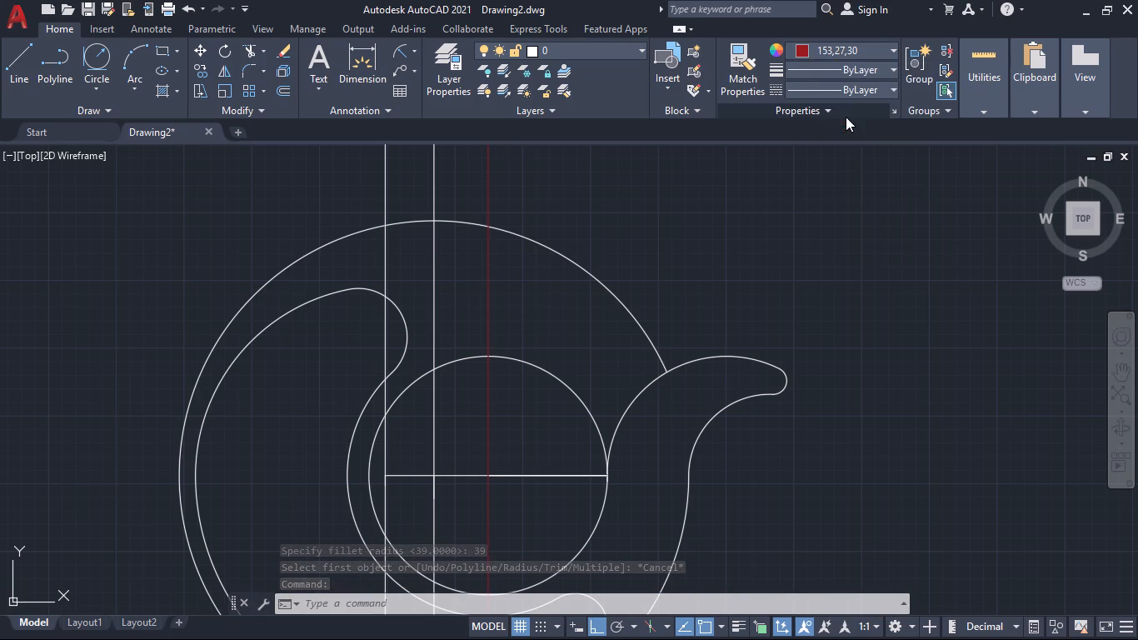
key("Escape")
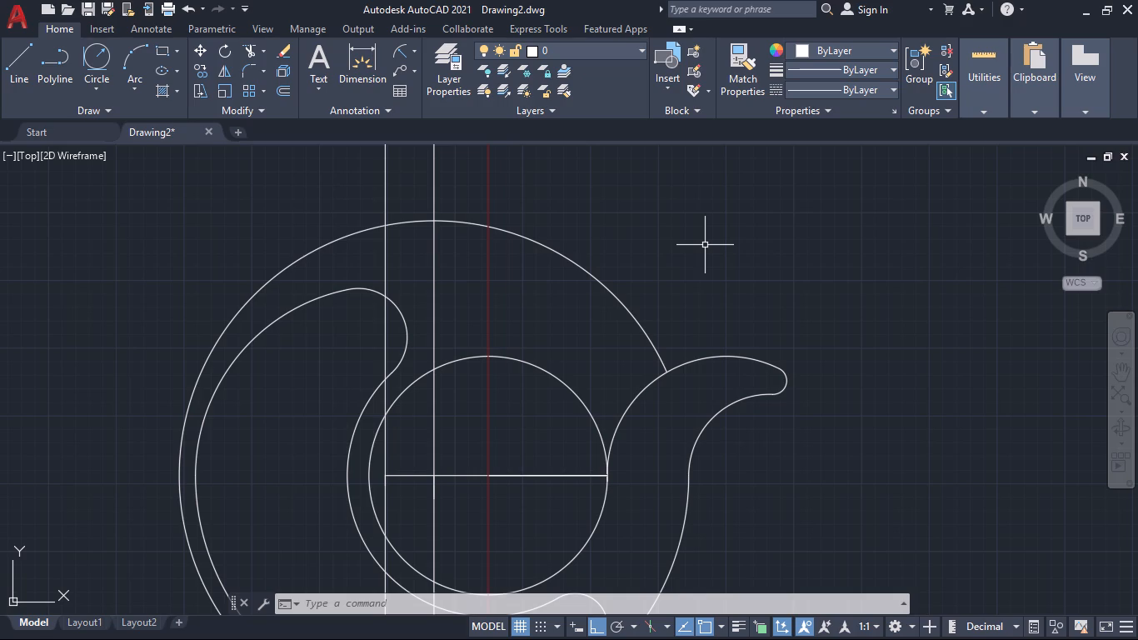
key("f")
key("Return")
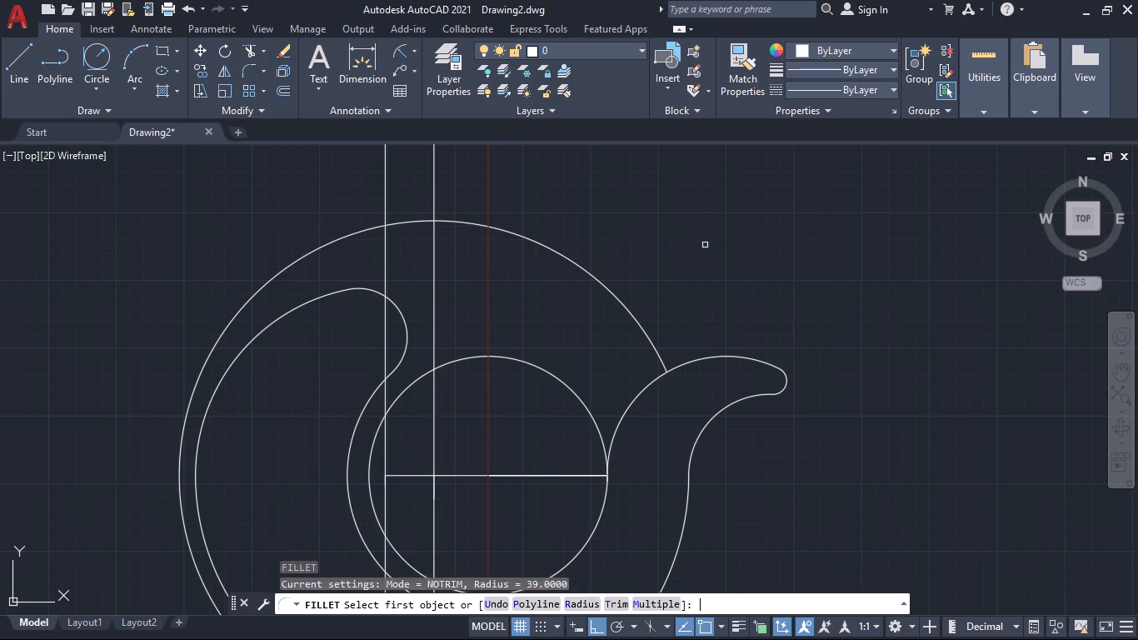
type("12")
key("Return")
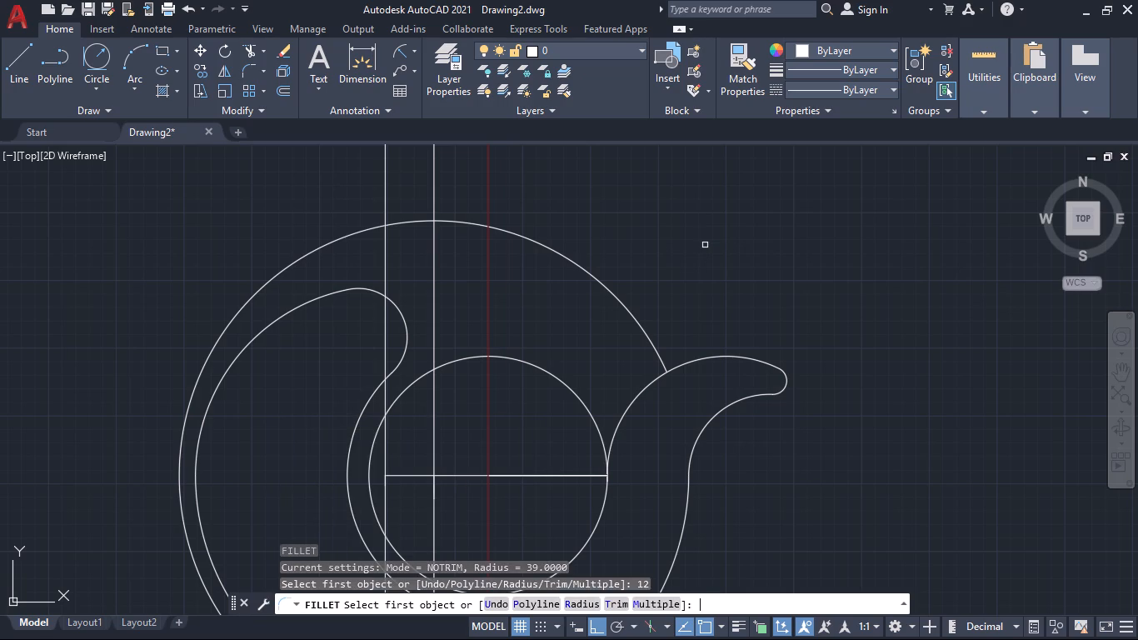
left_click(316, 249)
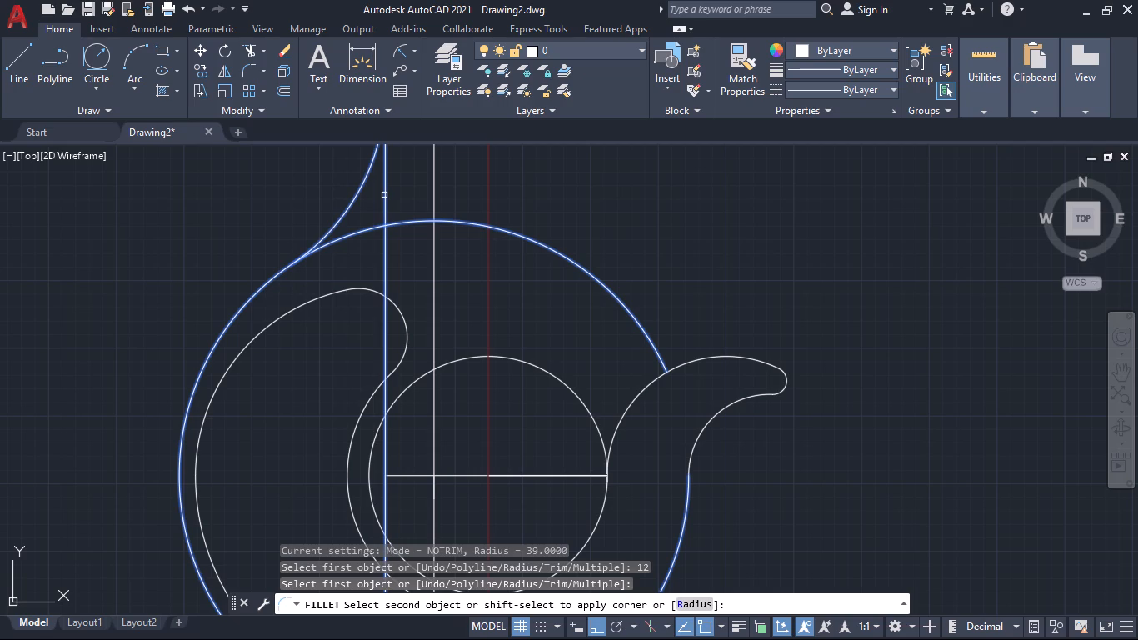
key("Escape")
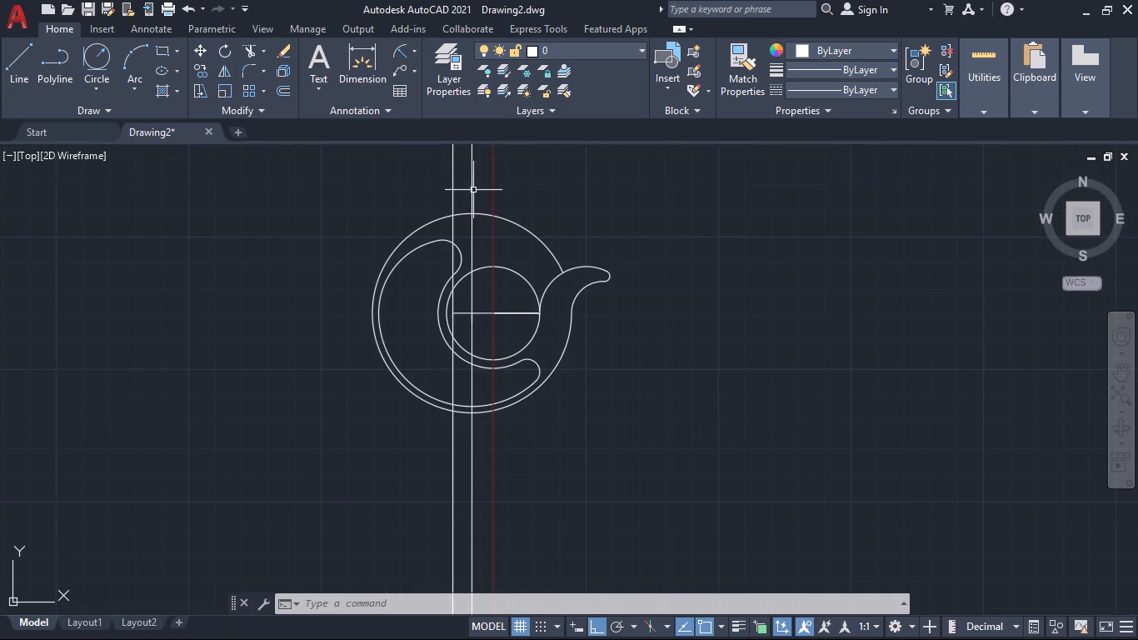
Trim the two white vertical construction lines where they extend above the outer circle.
type("tr")
key("Return")
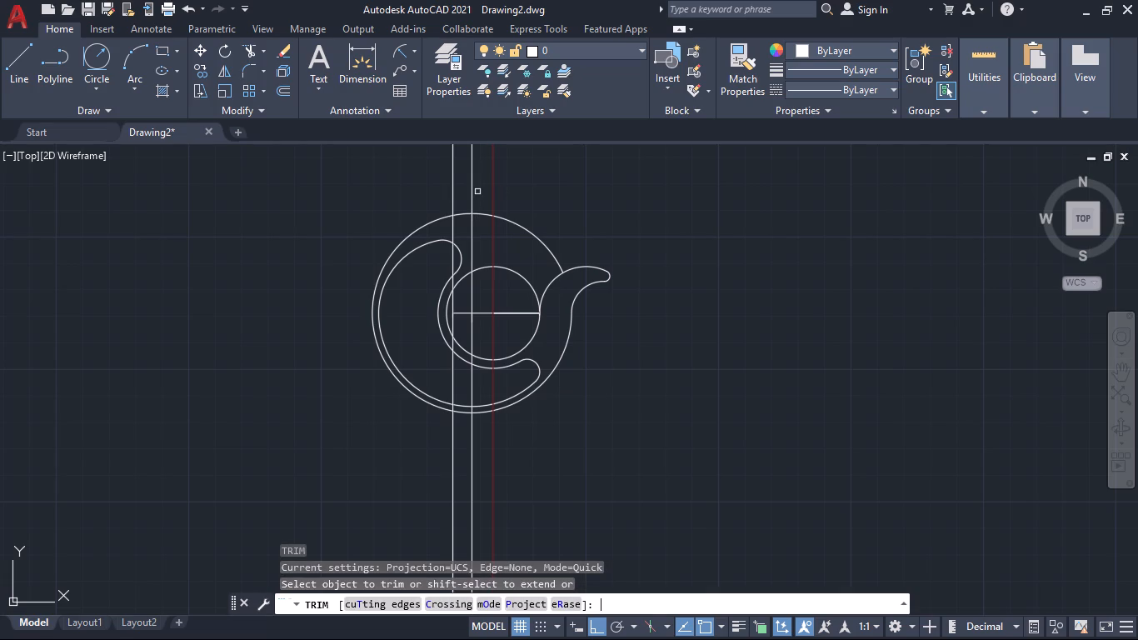
left_click(478, 192)
left_click(422, 193)
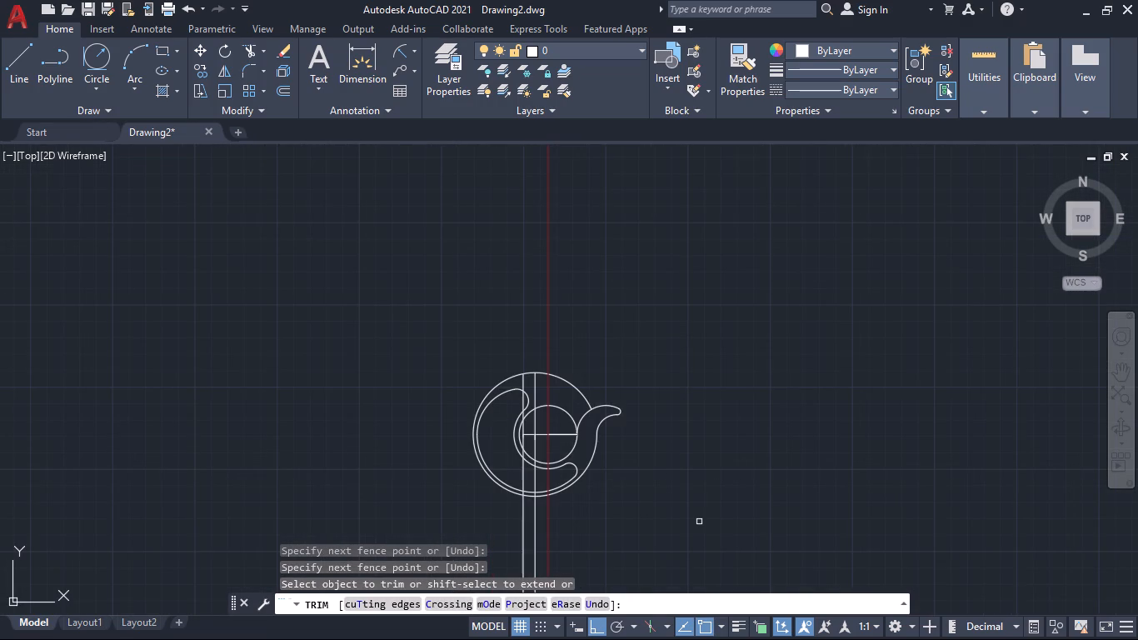
key("Escape")
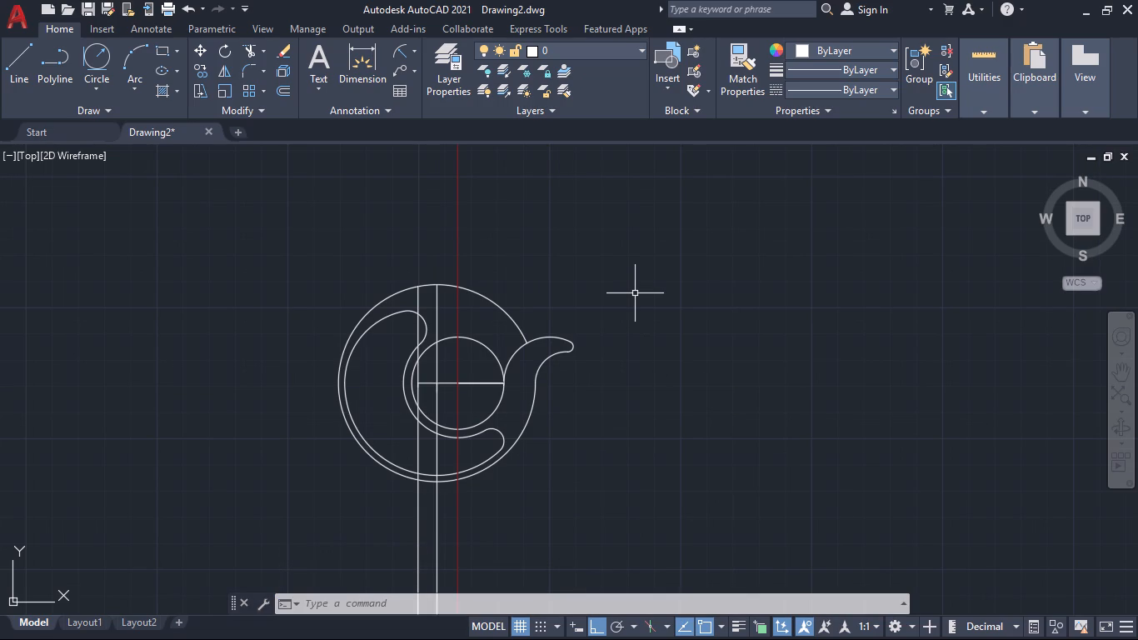
Offset the dark red vertical construction line through the central circle's center by 11 to both sides.
key("o")
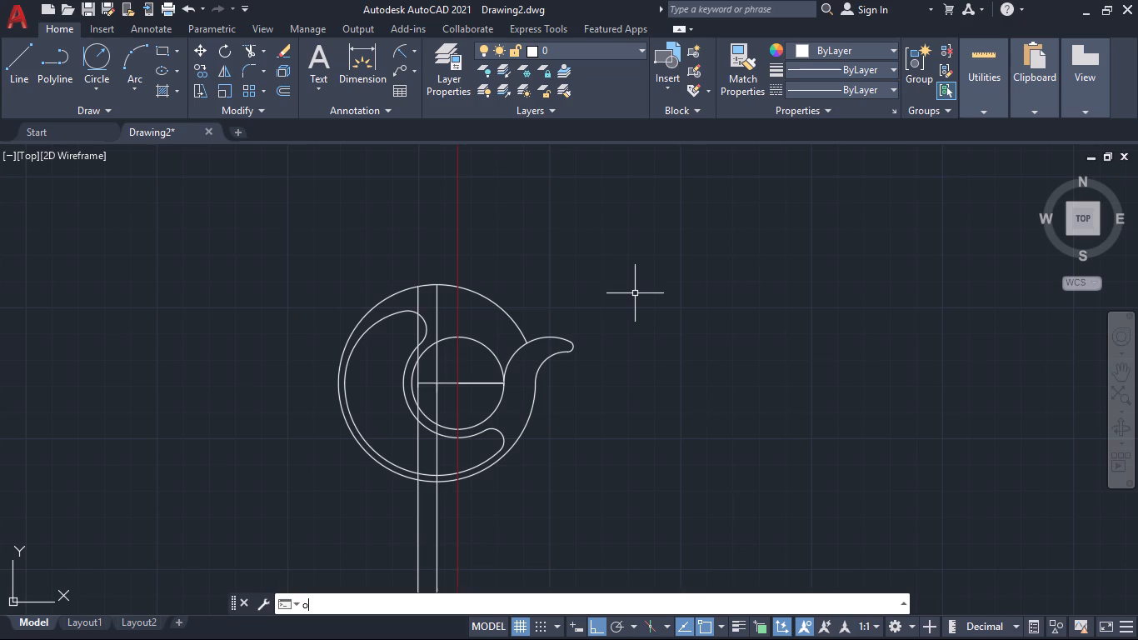
key("Return")
type("11")
key("Return")
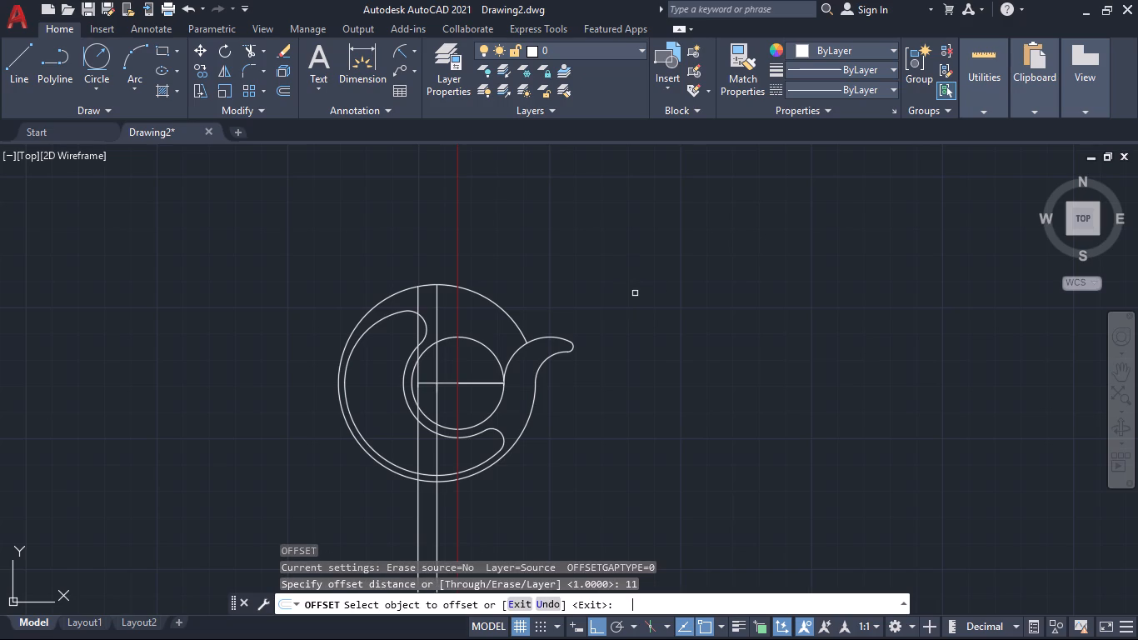
left_click(457, 250)
left_click(432, 250)
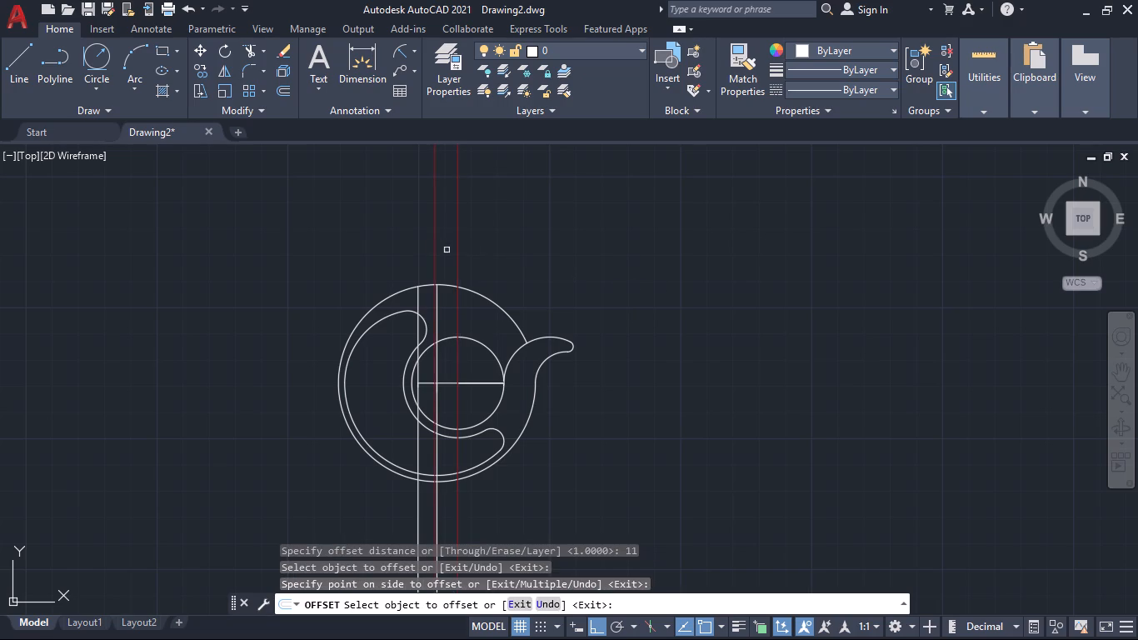
left_click(456, 249)
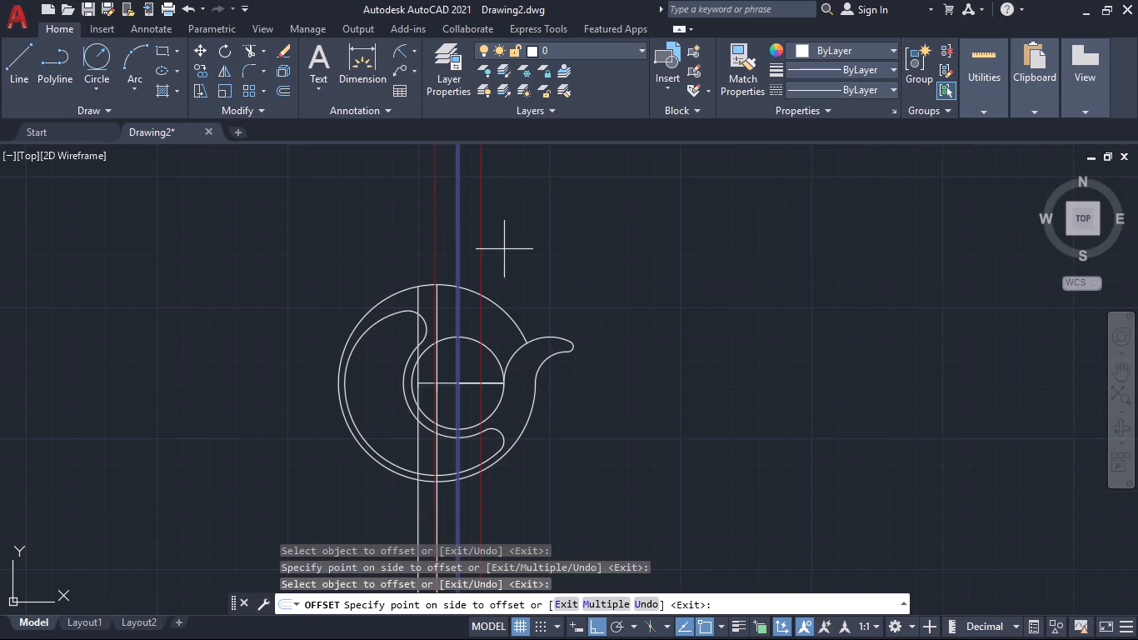
left_click(504, 249)
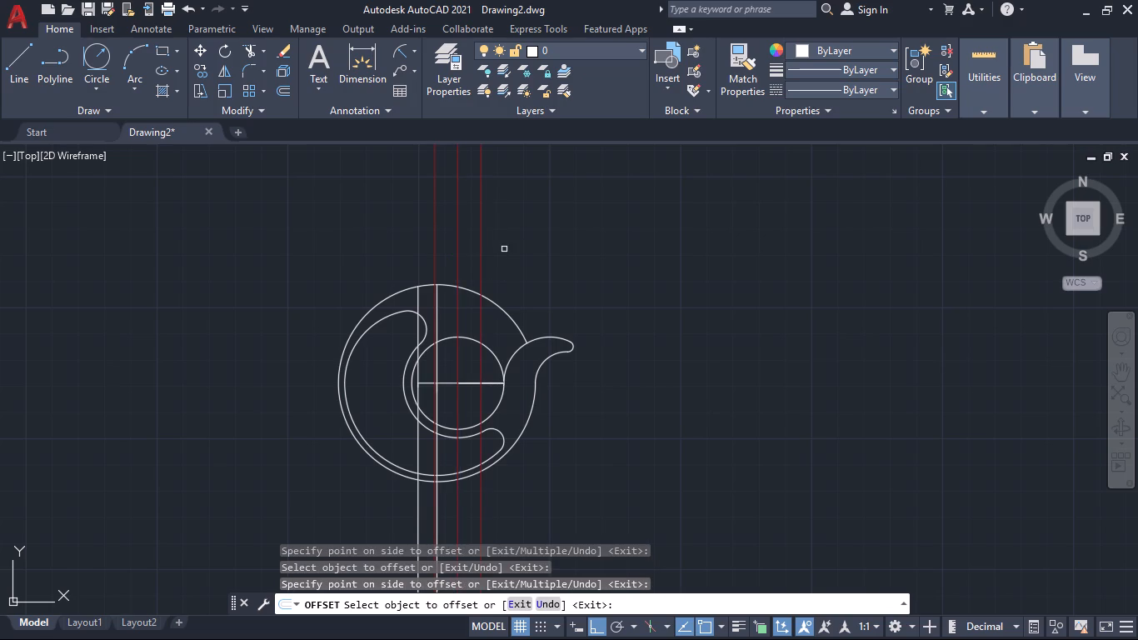
key("space")
Offset each of the two outer dark red construction lines outward by 1.
key("space")
key("1")
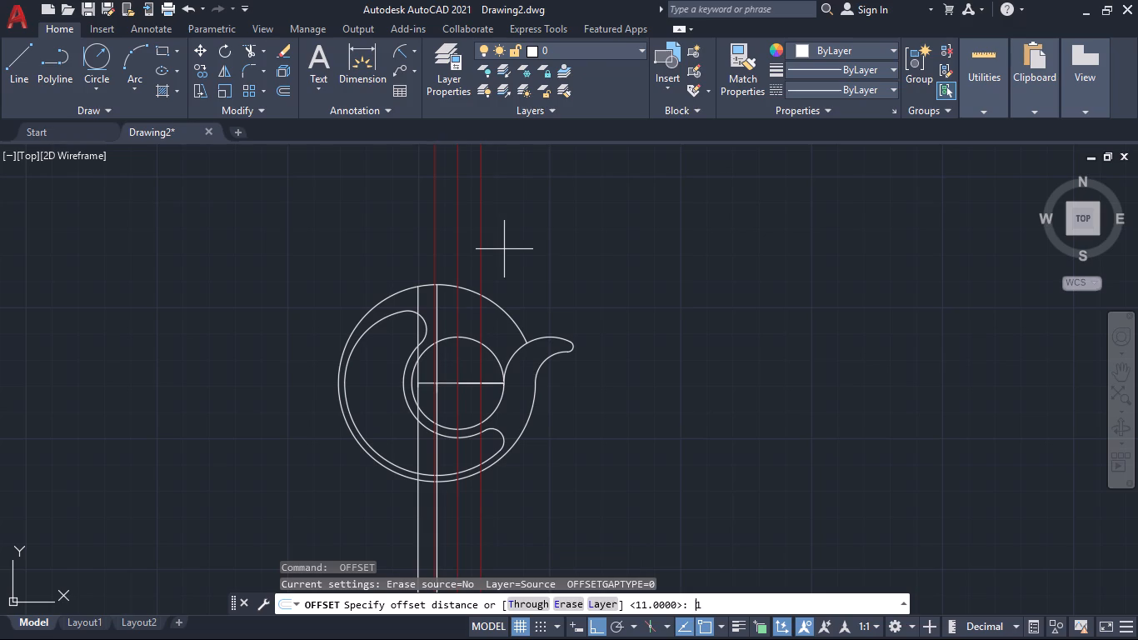
key("Return")
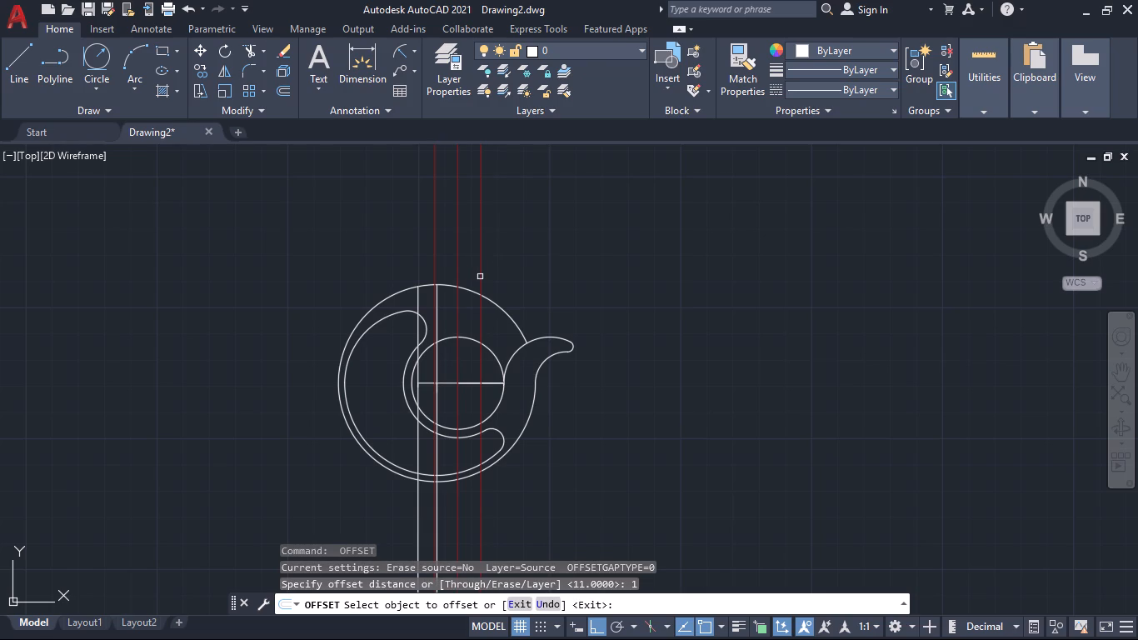
left_click(480, 277)
left_click(504, 278)
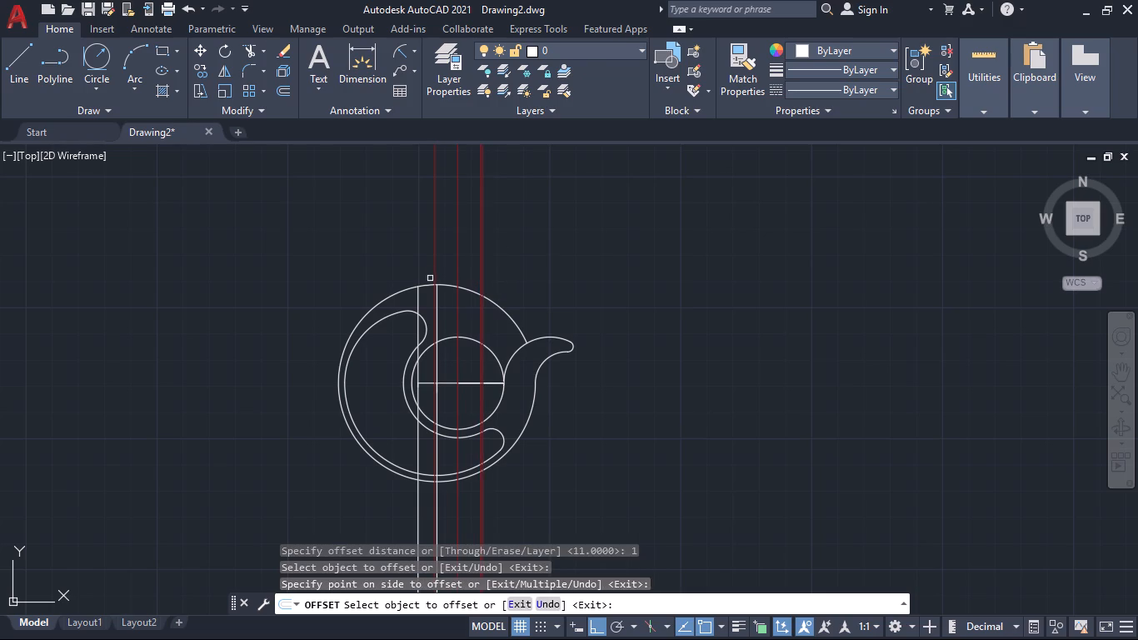
left_click(434, 272)
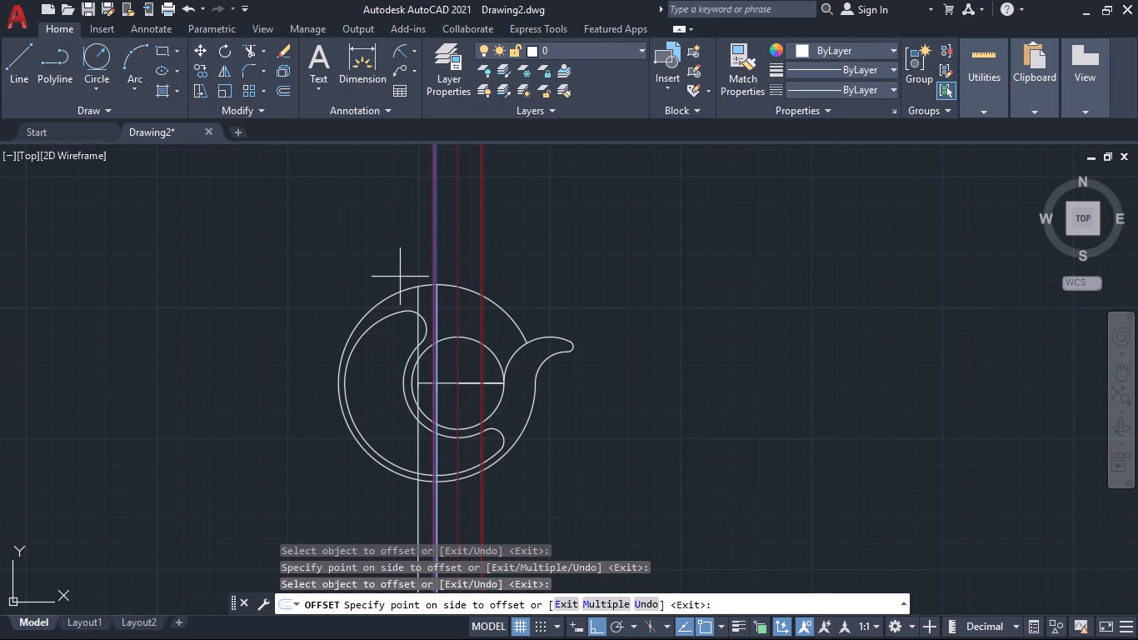
left_click(400, 277)
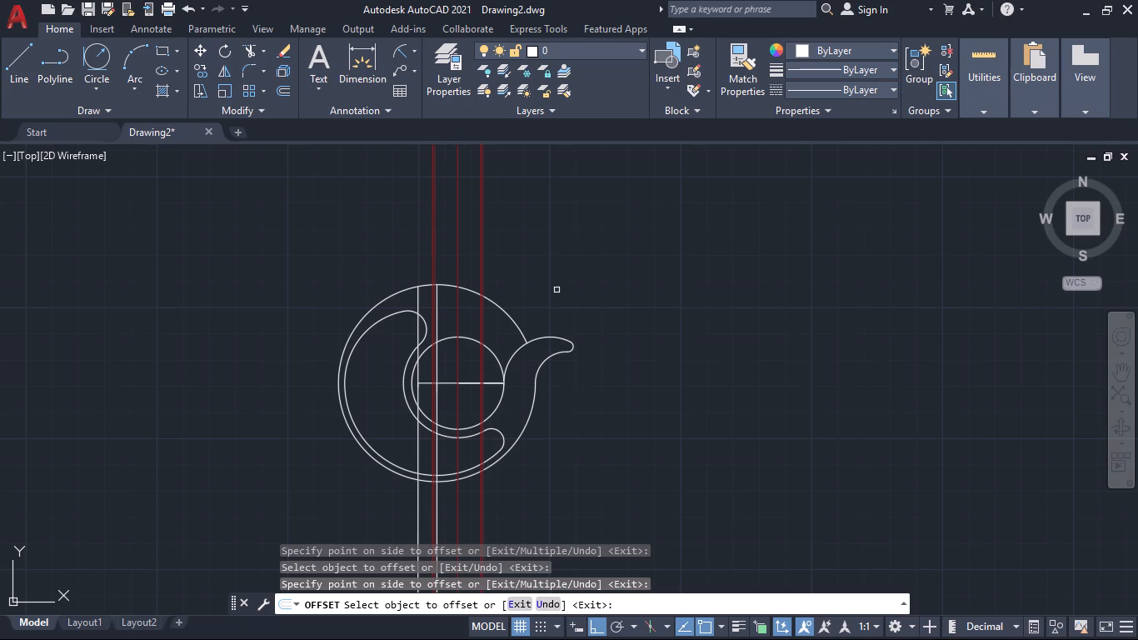
key("Escape")
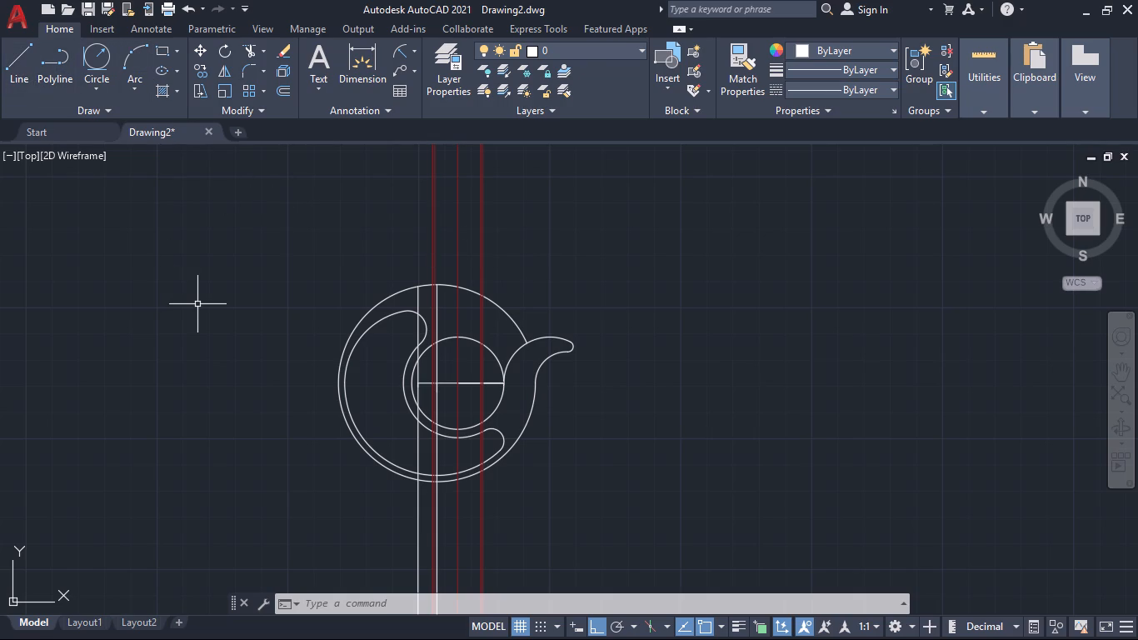
Fillet the central circle and the rightmost dark red construction line with radius 39.
key("f")
key("Return")
type("39")
key("Return")
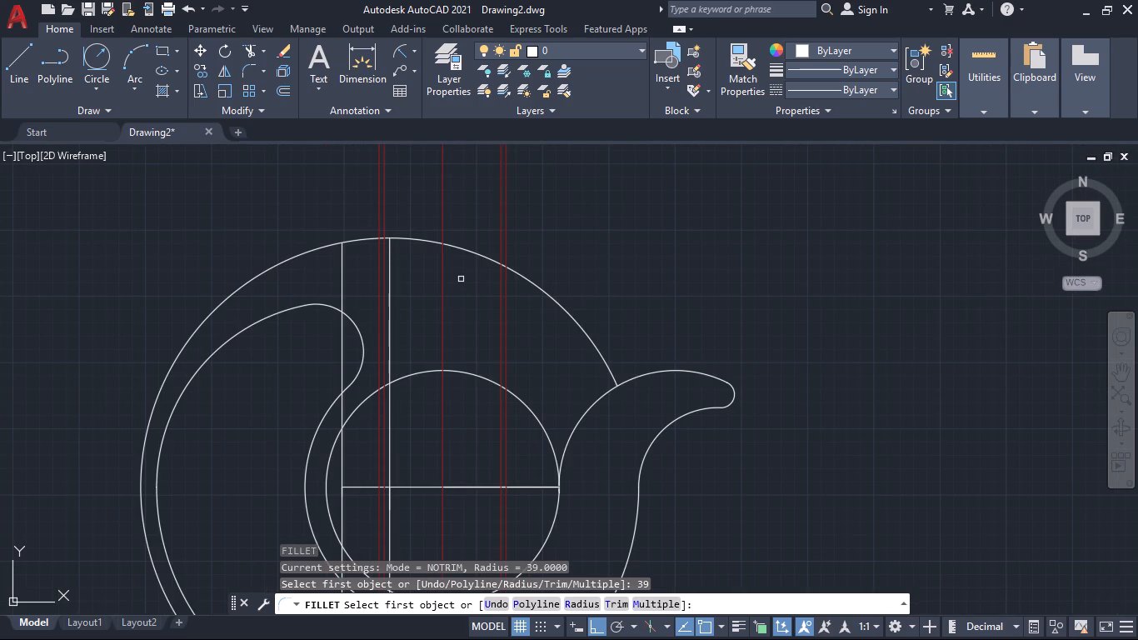
left_click(412, 375)
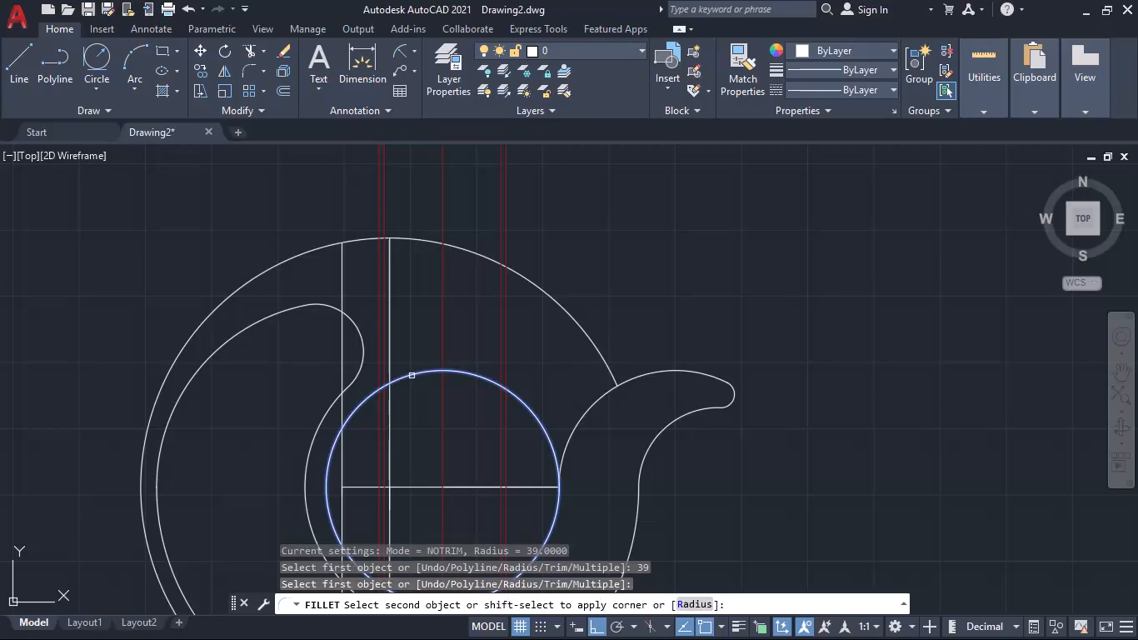
left_click(507, 250)
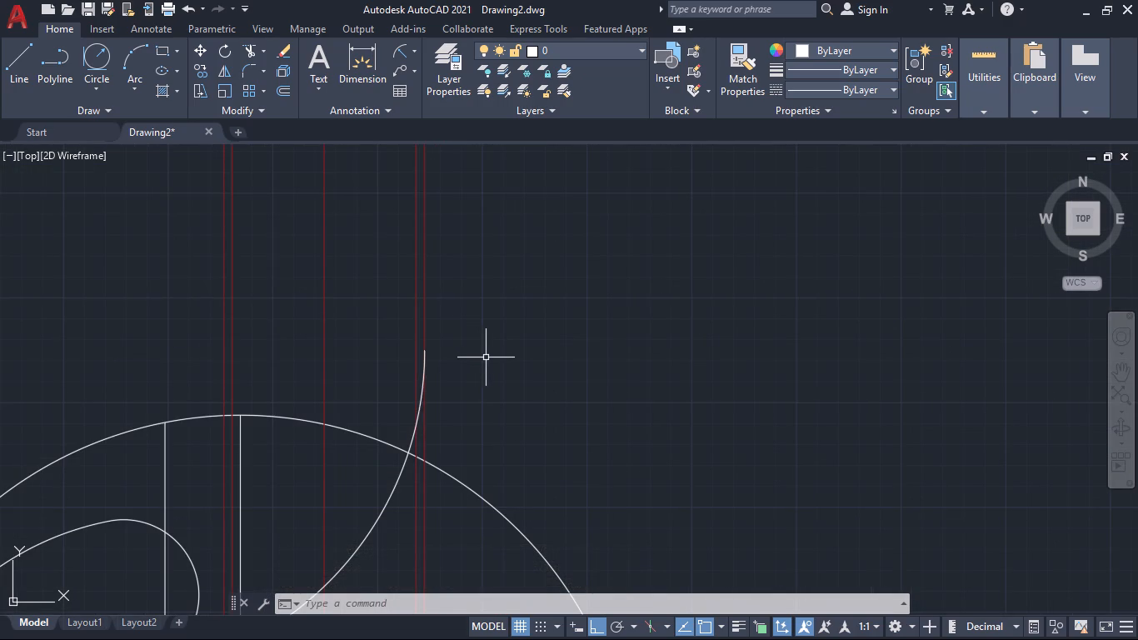
Draw a horizontal line from the upper end of the fillet arc 22 units leftward across the construction lines.
key("l")
key("Return")
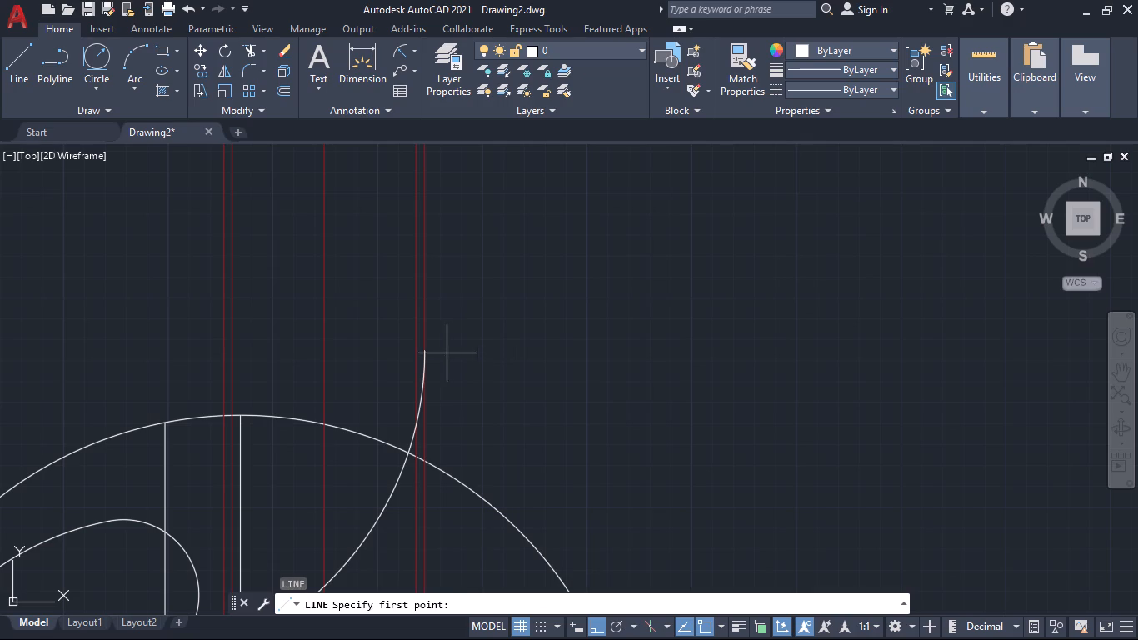
left_click(427, 348)
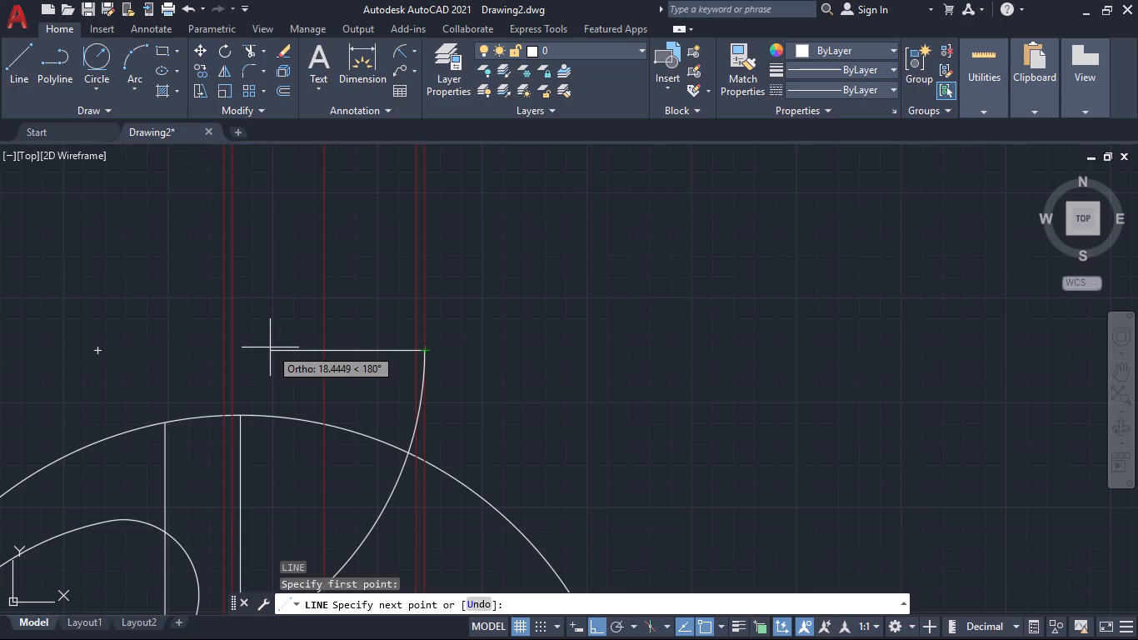
type("22")
key("Return")
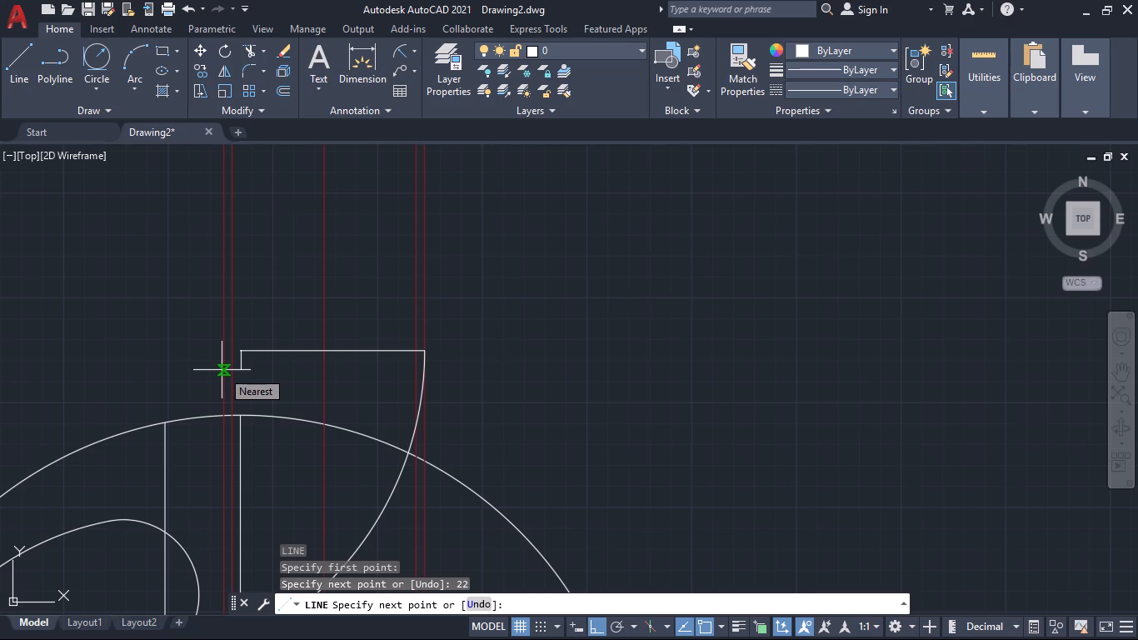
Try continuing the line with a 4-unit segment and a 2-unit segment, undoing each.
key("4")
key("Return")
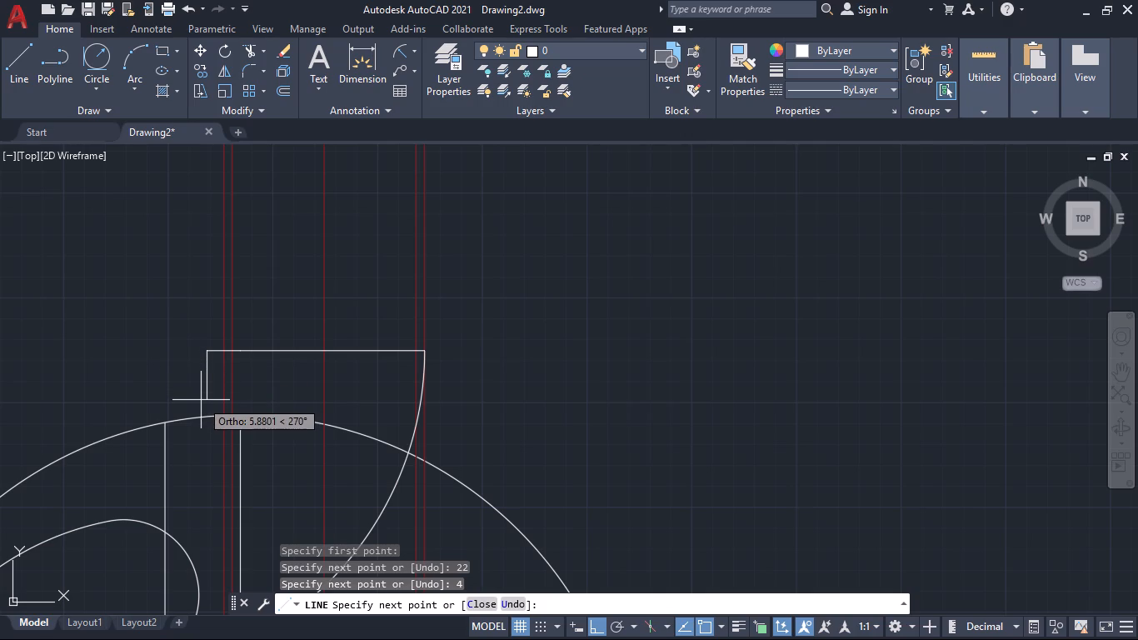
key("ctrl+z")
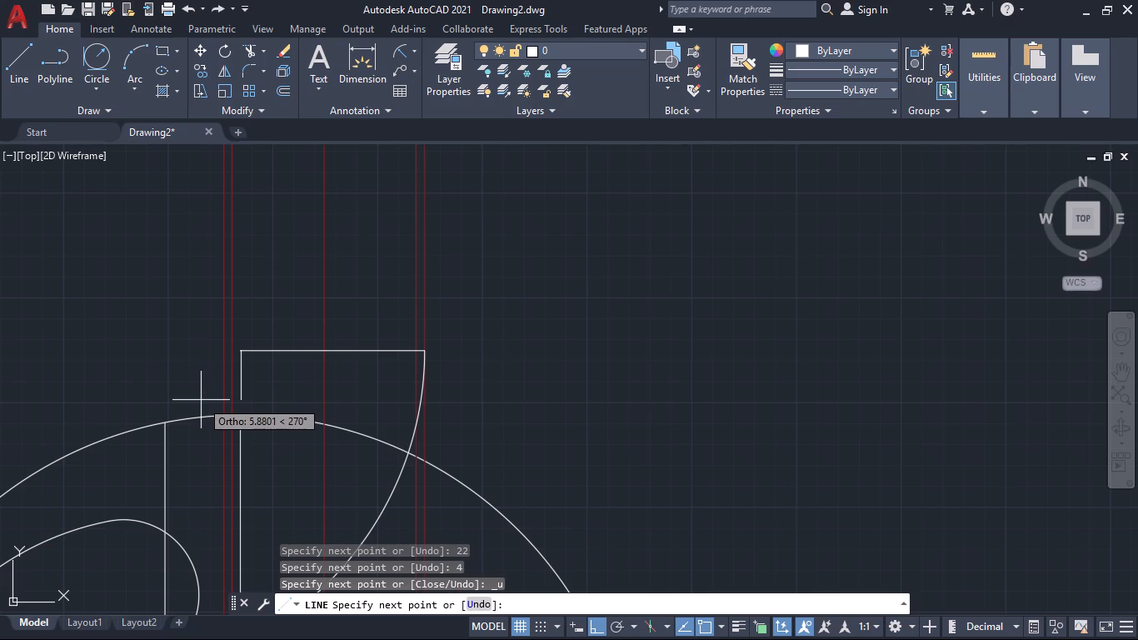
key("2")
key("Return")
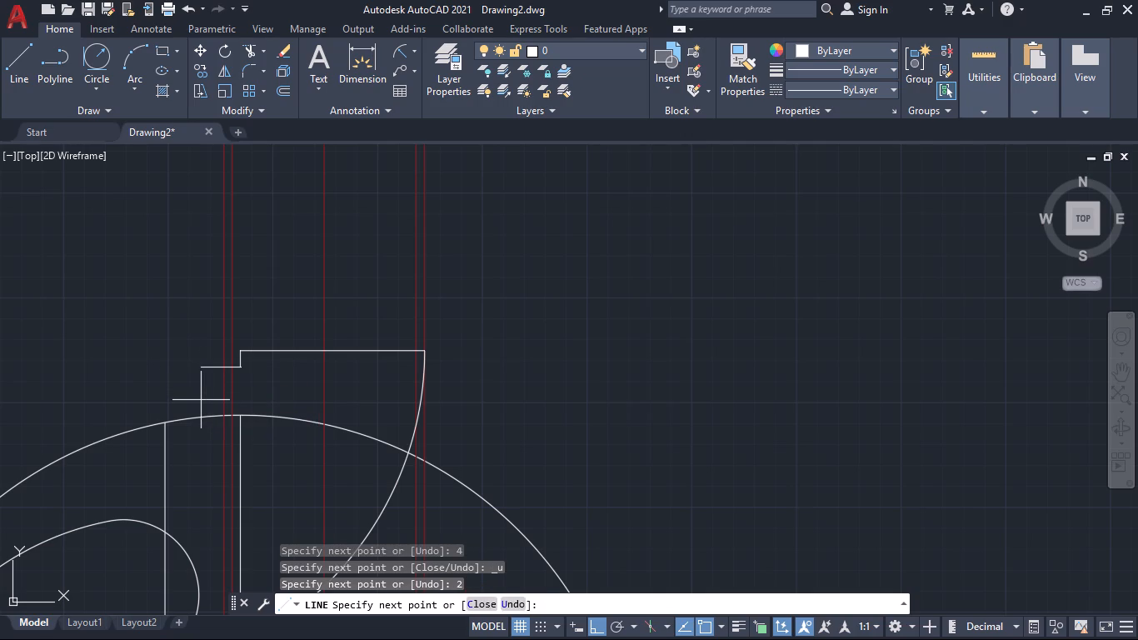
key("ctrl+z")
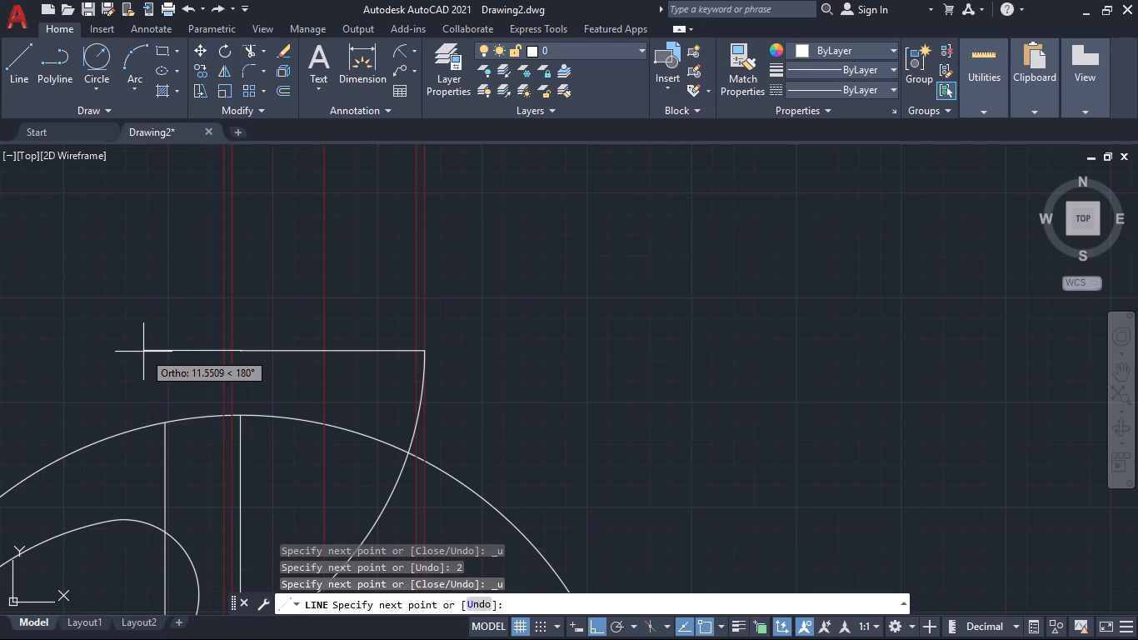
Extend the horizontal line 2 units to the leftmost dark red construction line, plus a short segment beyond it.
key("2")
key("Return")
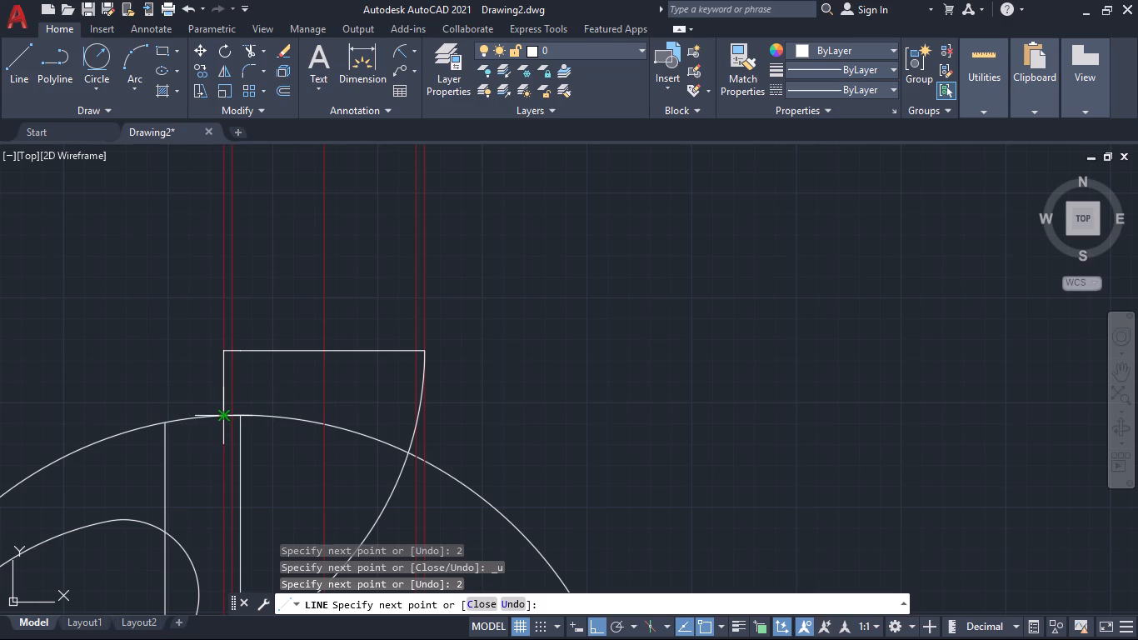
left_click(191, 361)
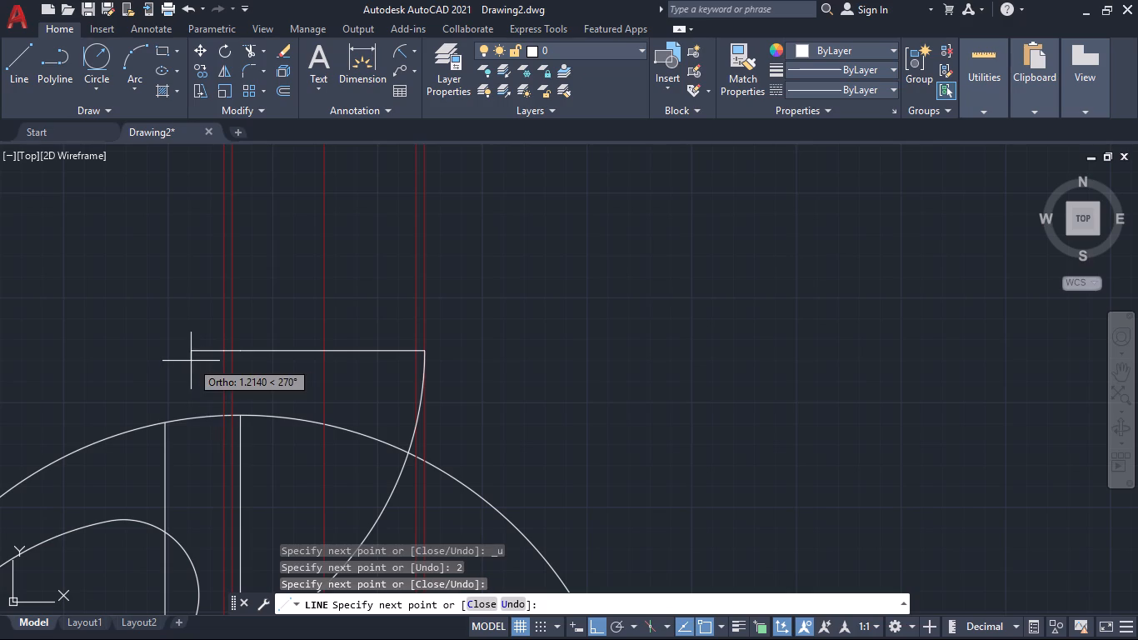
key("space")
Draw a box 25 high and 22 wide on the horizontal line, between the two inner offset construction lines.
key("space")
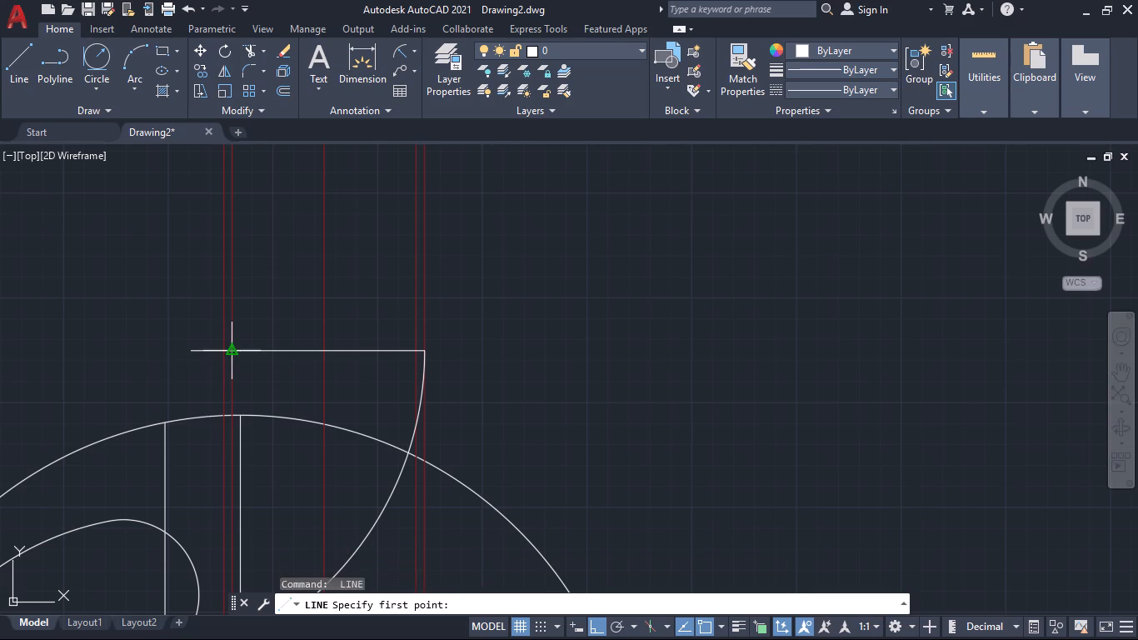
left_click(232, 349)
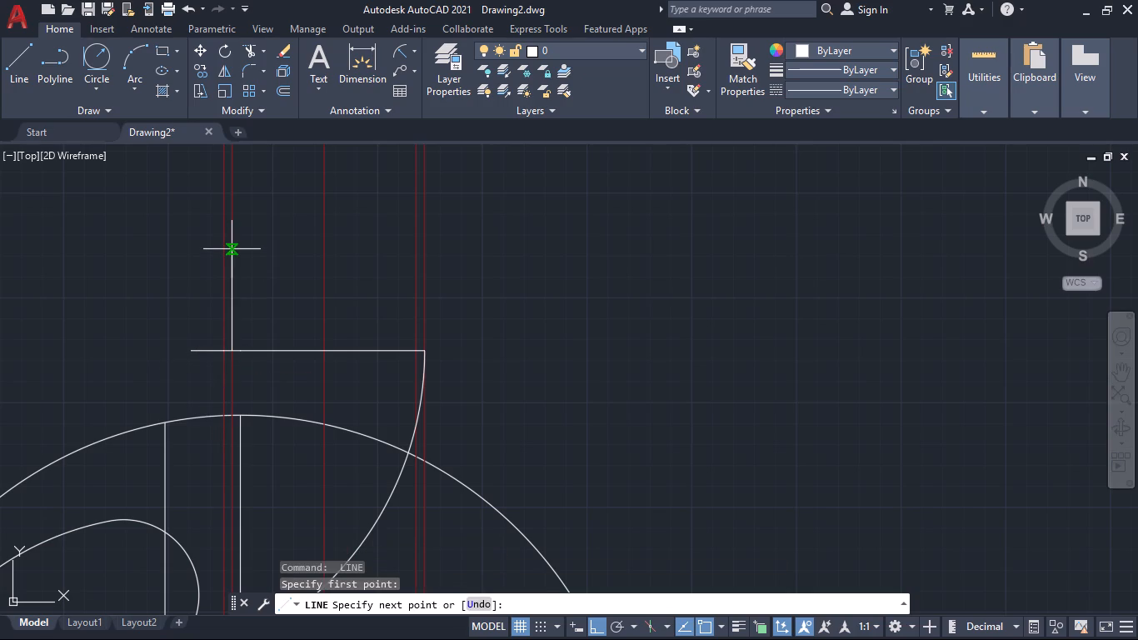
type("25")
key("Return")
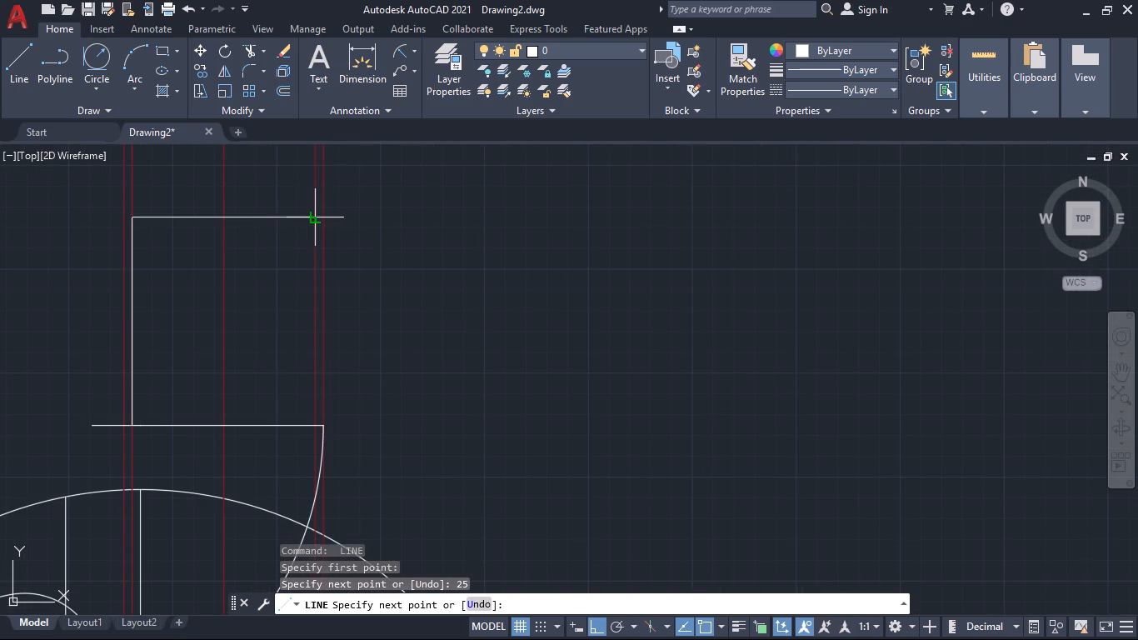
type("22")
key("Return")
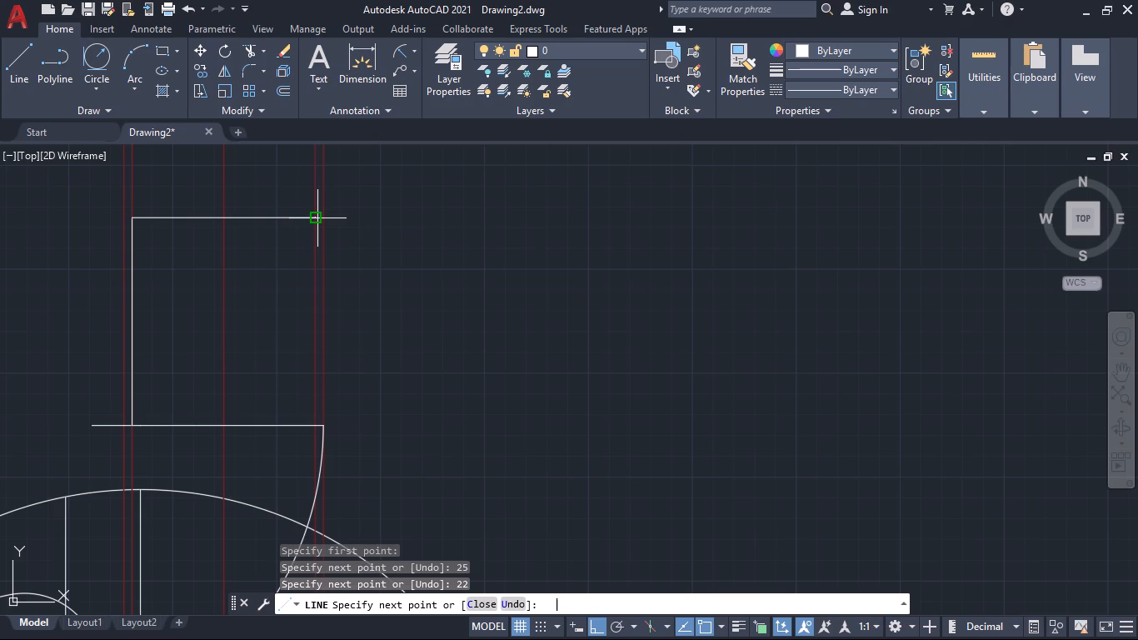
left_click(311, 427)
key("space")
key("space")
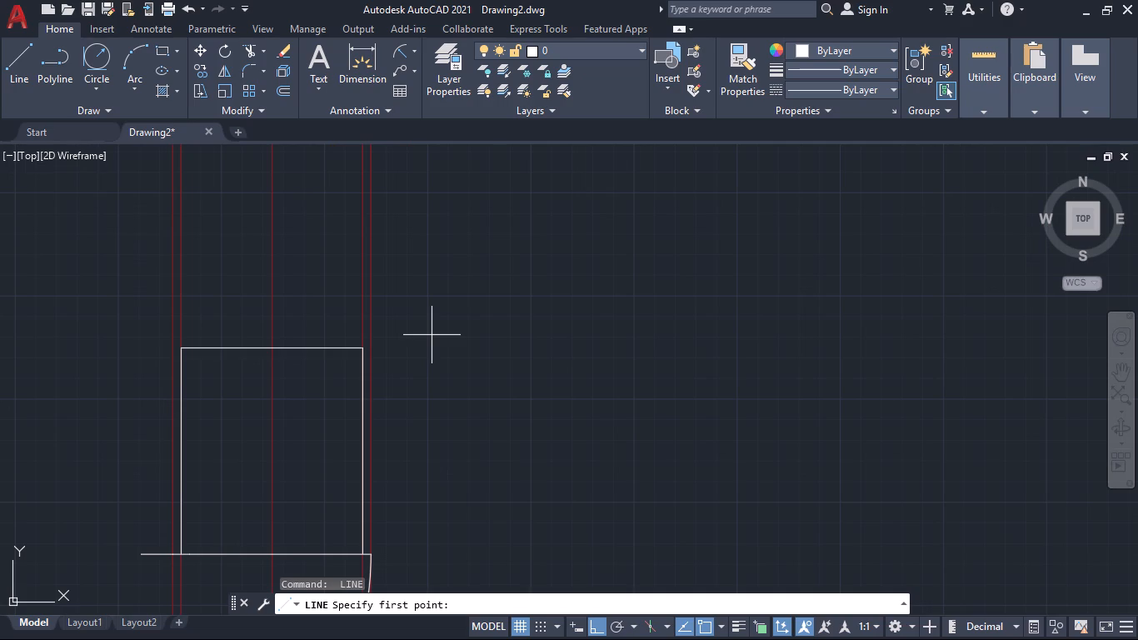
key("Escape")
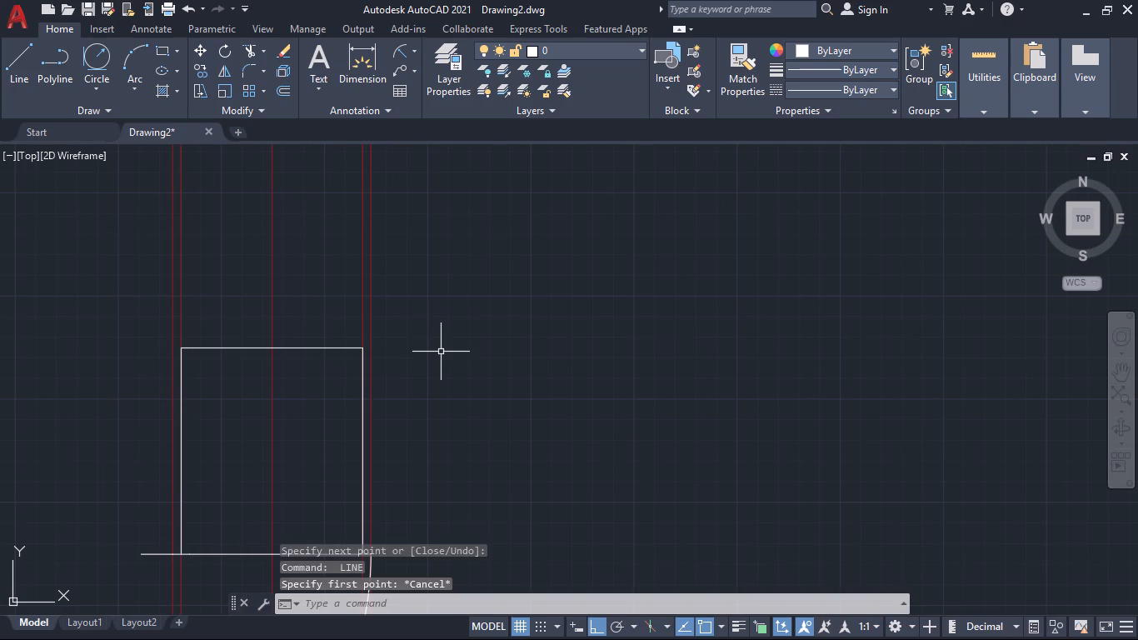
Offset the central dark red vertical construction line by 10 to both sides, inside the box's width.
key("o")
key("Return")
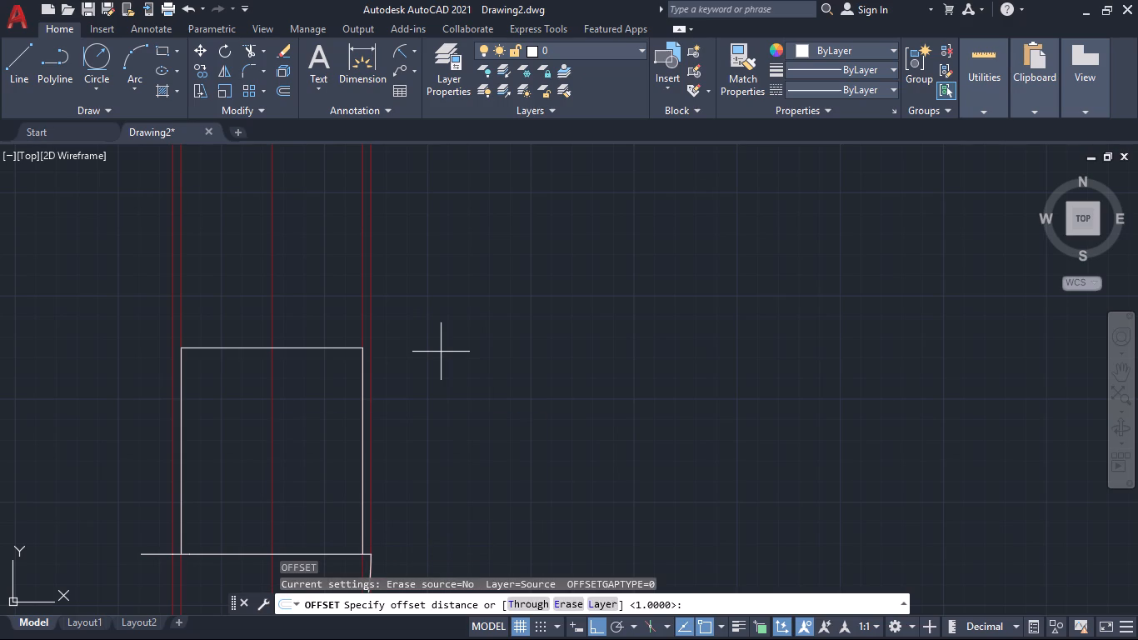
type("10")
key("Return")
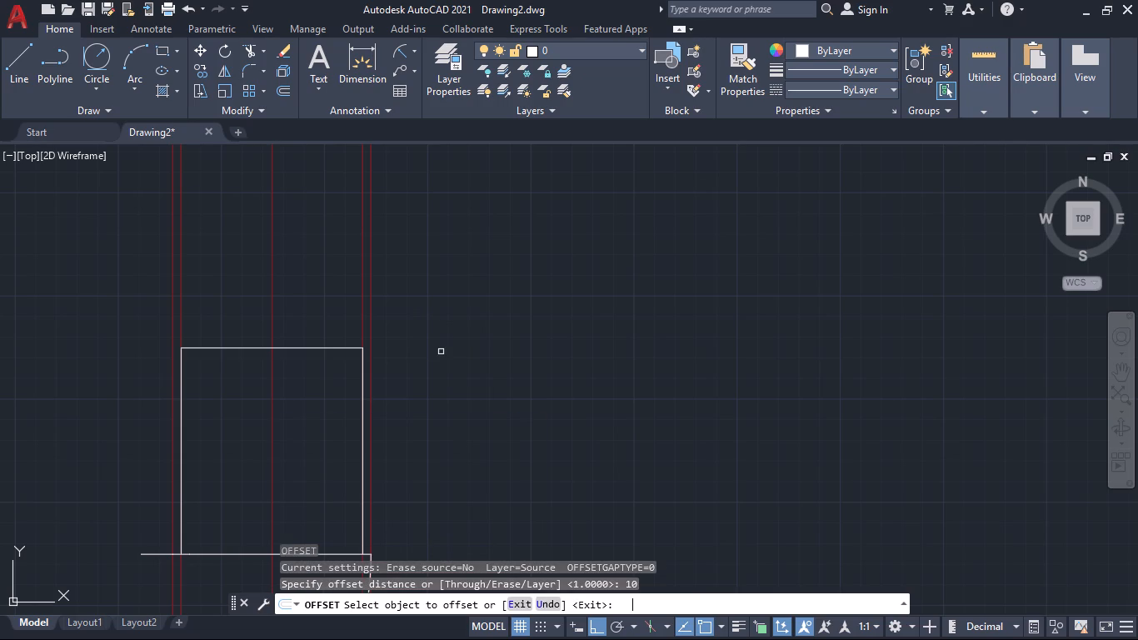
left_click(273, 289)
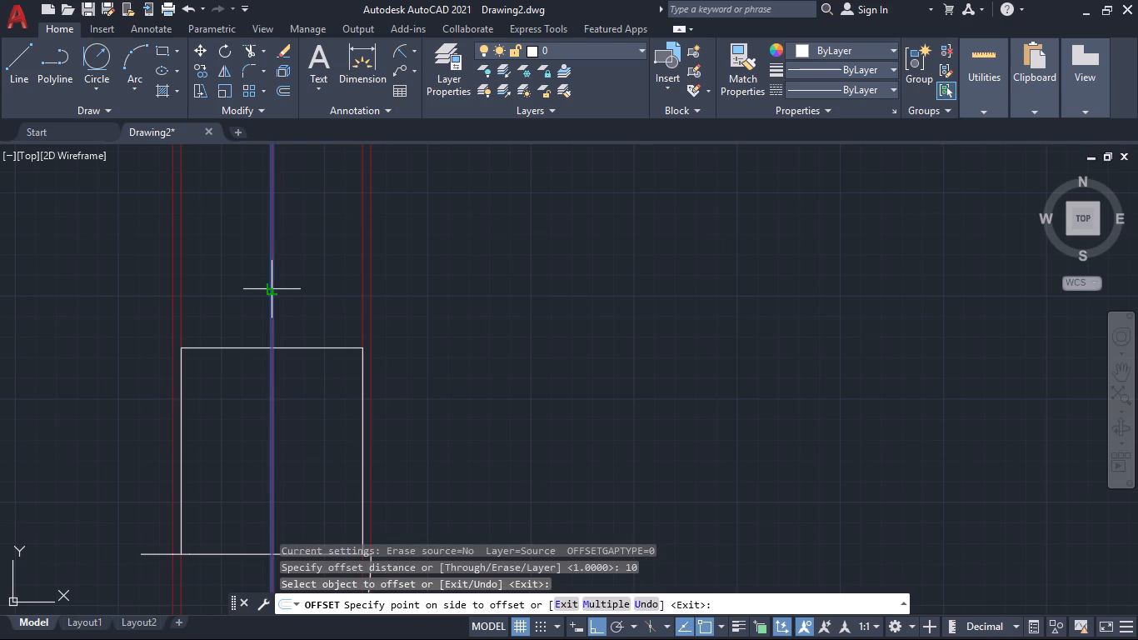
left_click(225, 291)
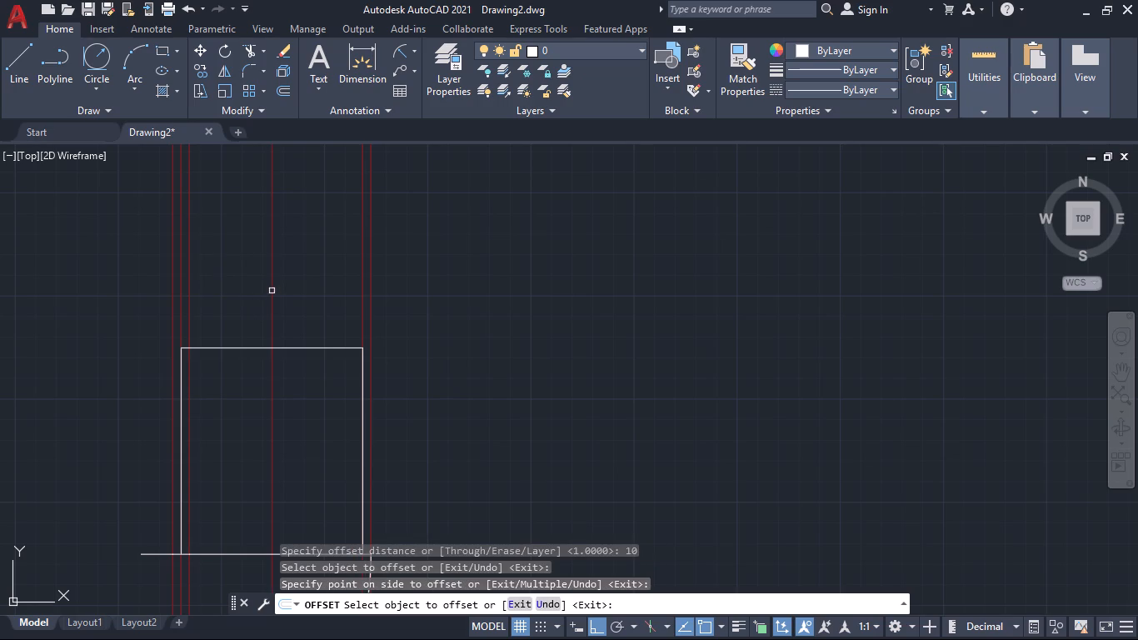
left_click(272, 291)
left_click(322, 291)
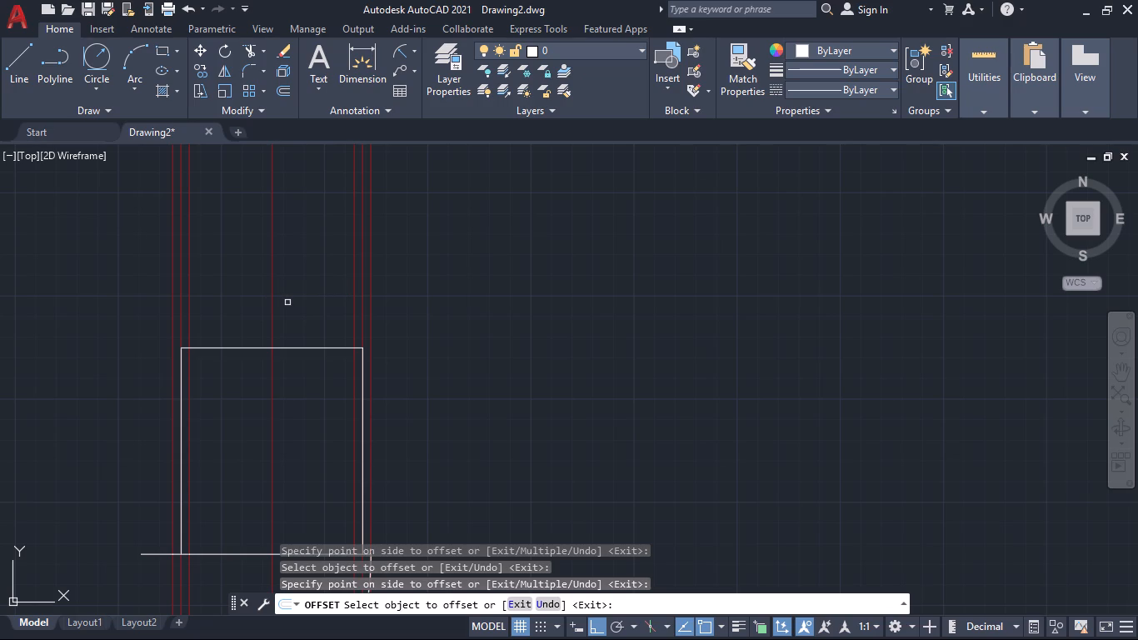
Recolor the two vertical construction lines just inside the box's sides to Yellow.
key("space")
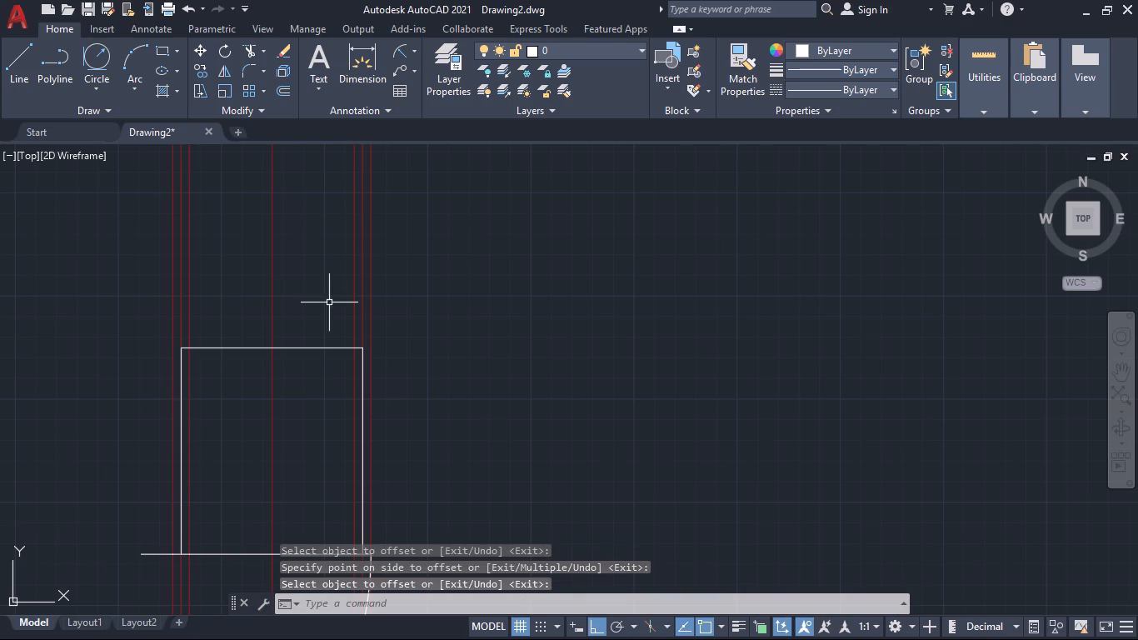
left_click(353, 303)
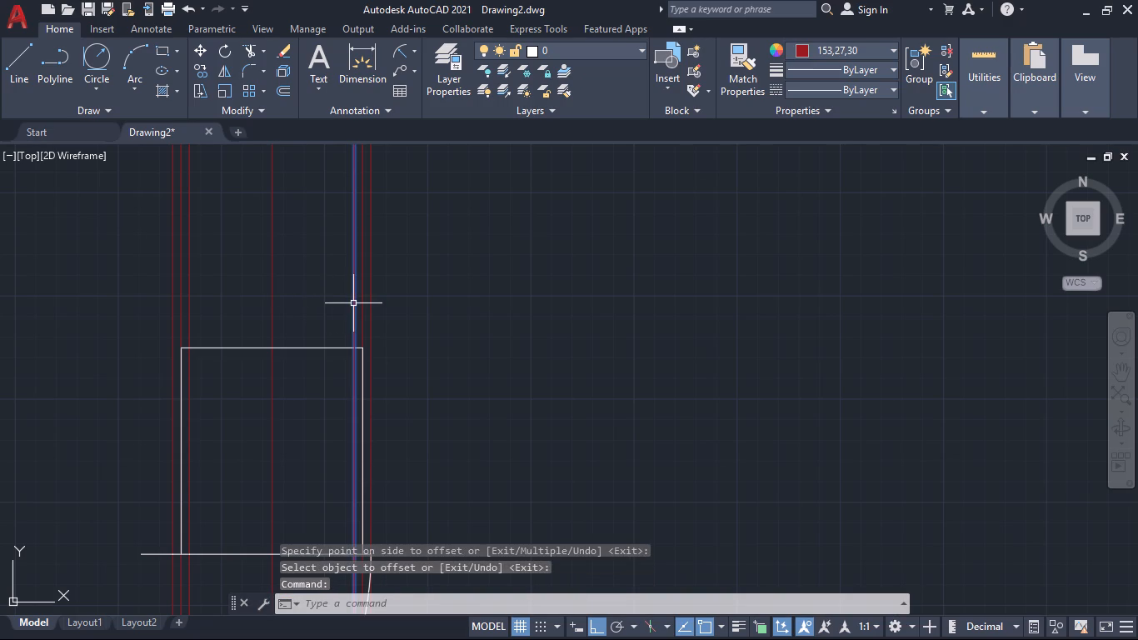
left_click(187, 297)
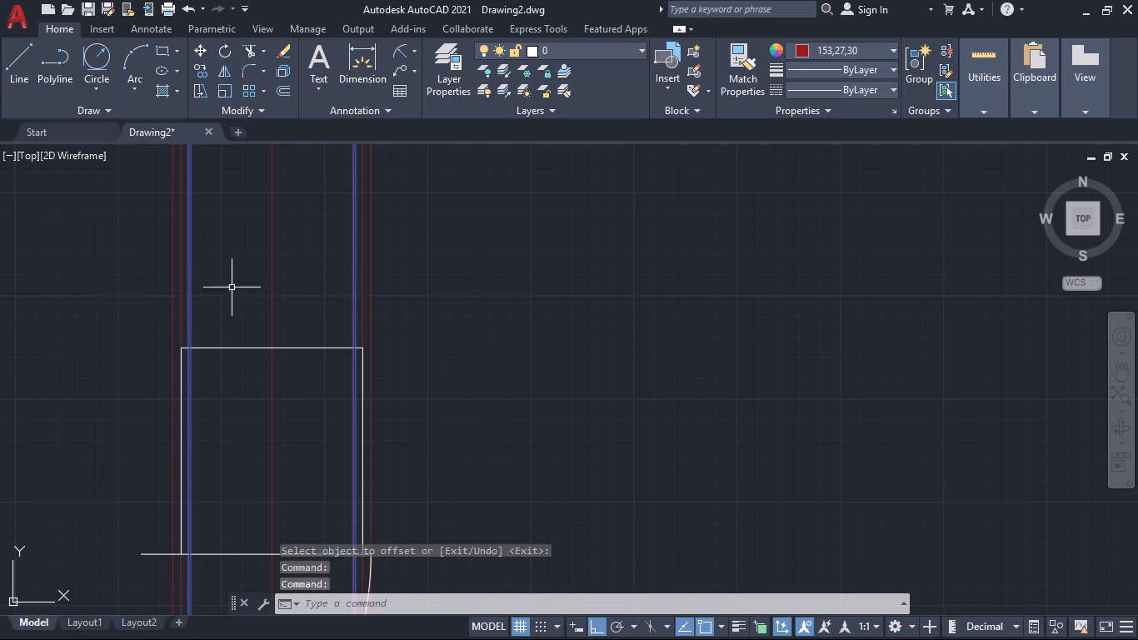
left_click(861, 49)
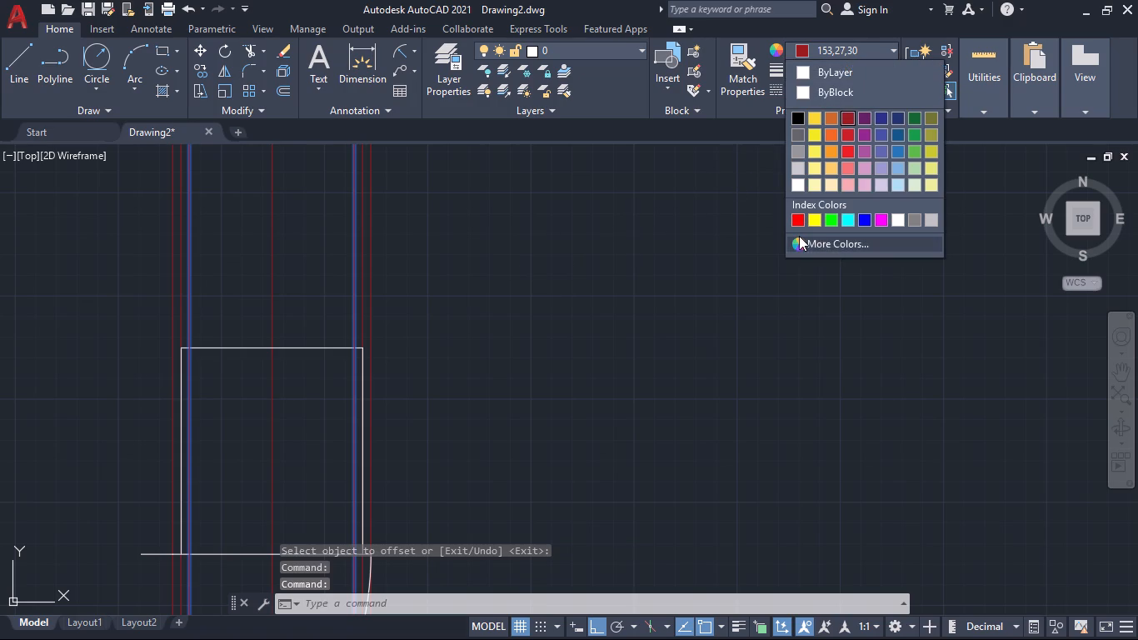
left_click(818, 220)
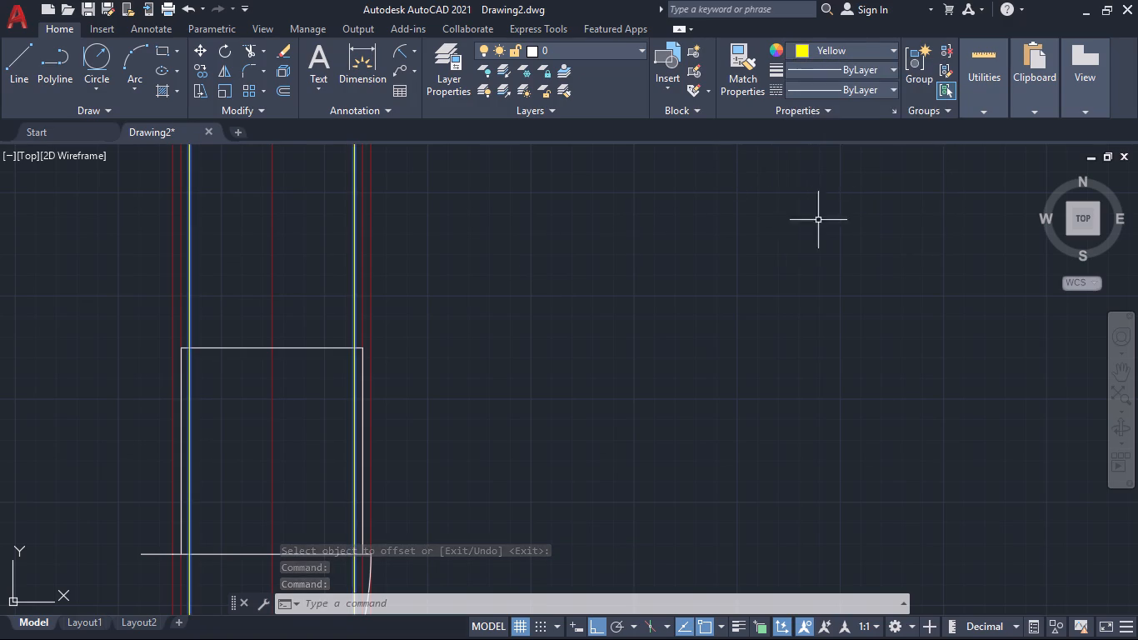
key("Escape")
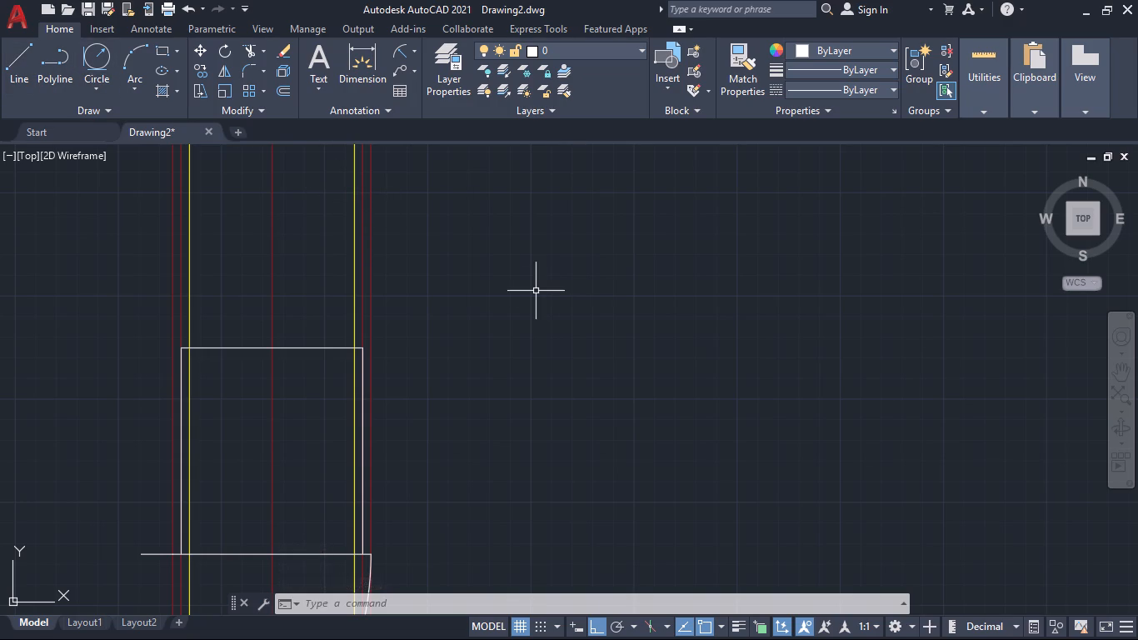
Offset the central dark red vertical construction line by 8 to both sides.
key("o")
key("Return")
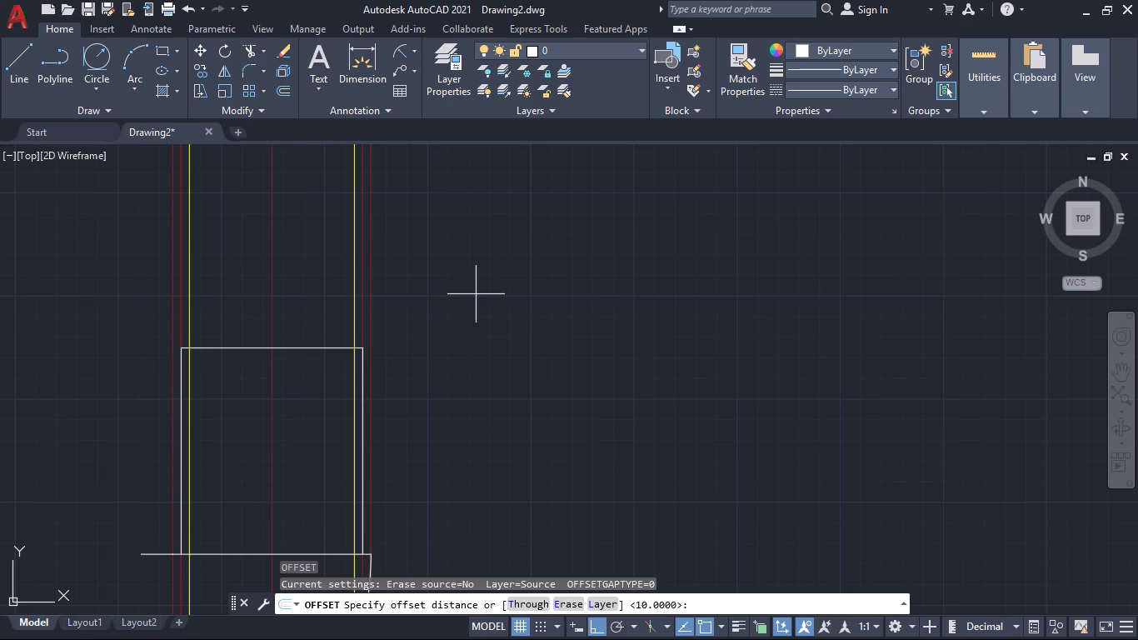
key("8")
key("Return")
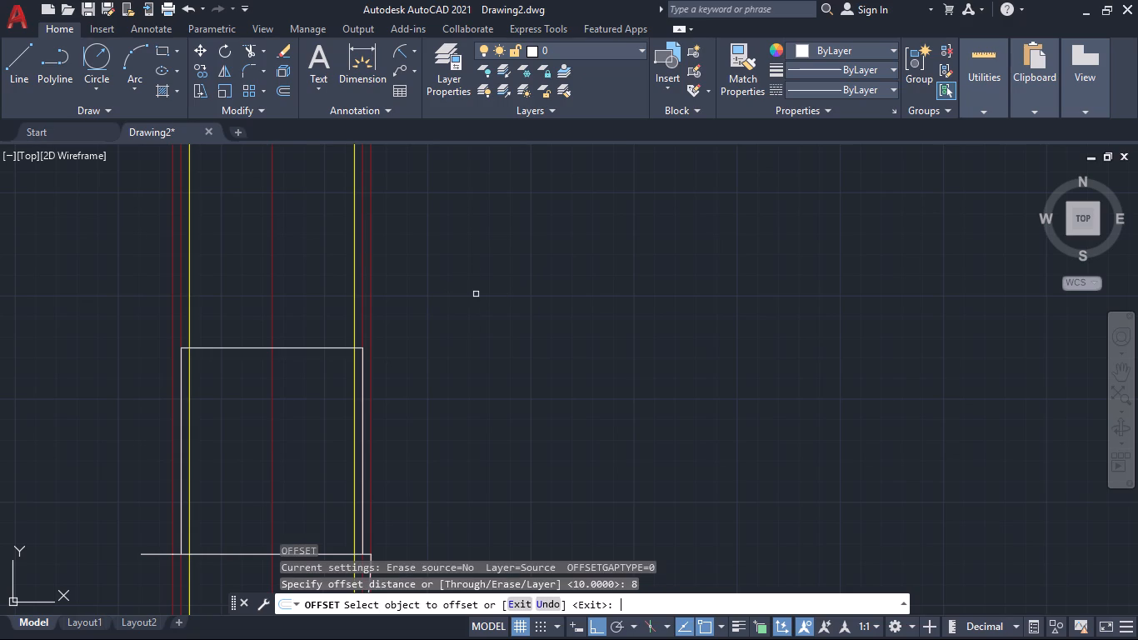
left_click(272, 285)
left_click(322, 286)
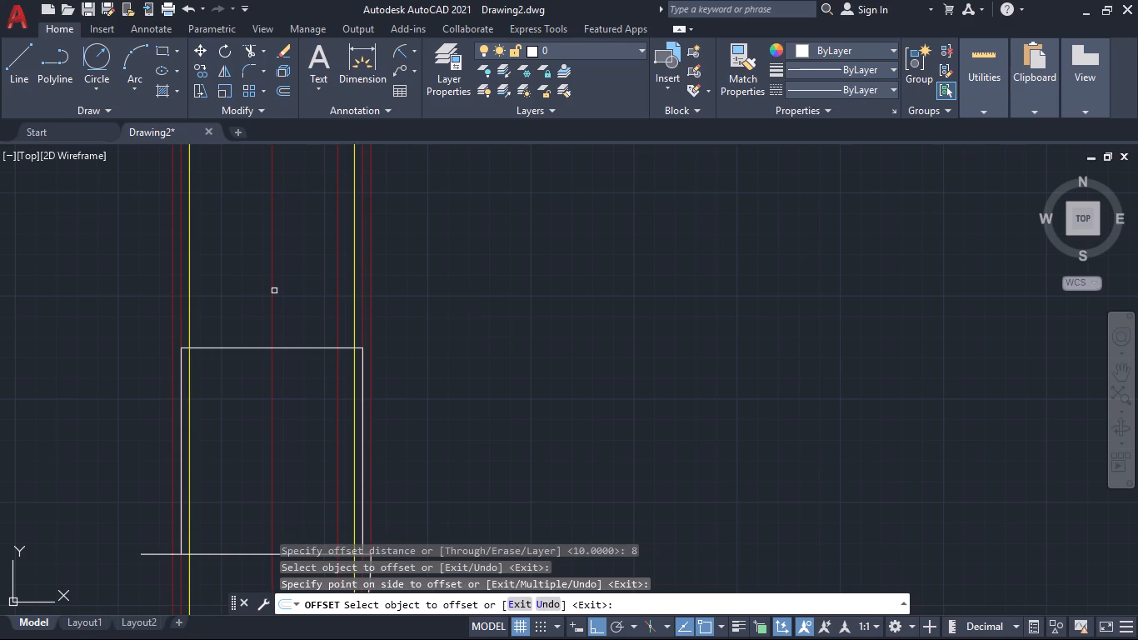
left_click(273, 291)
left_click(224, 294)
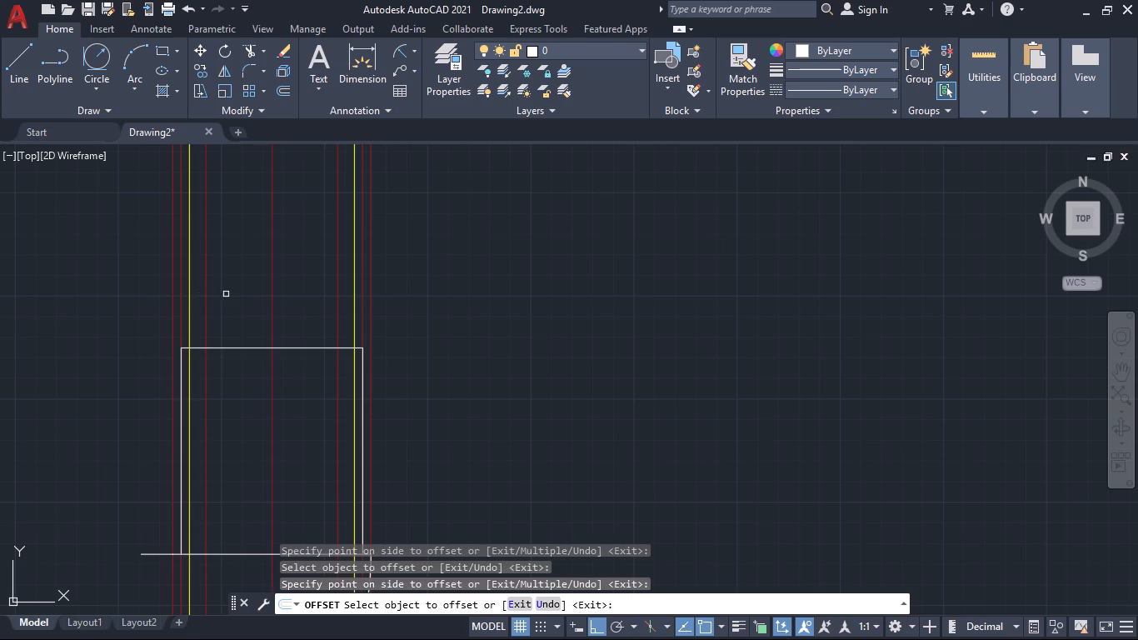
key("Escape")
Recolor the two construction lines offset 8 from the center line to orange.
left_click(338, 307)
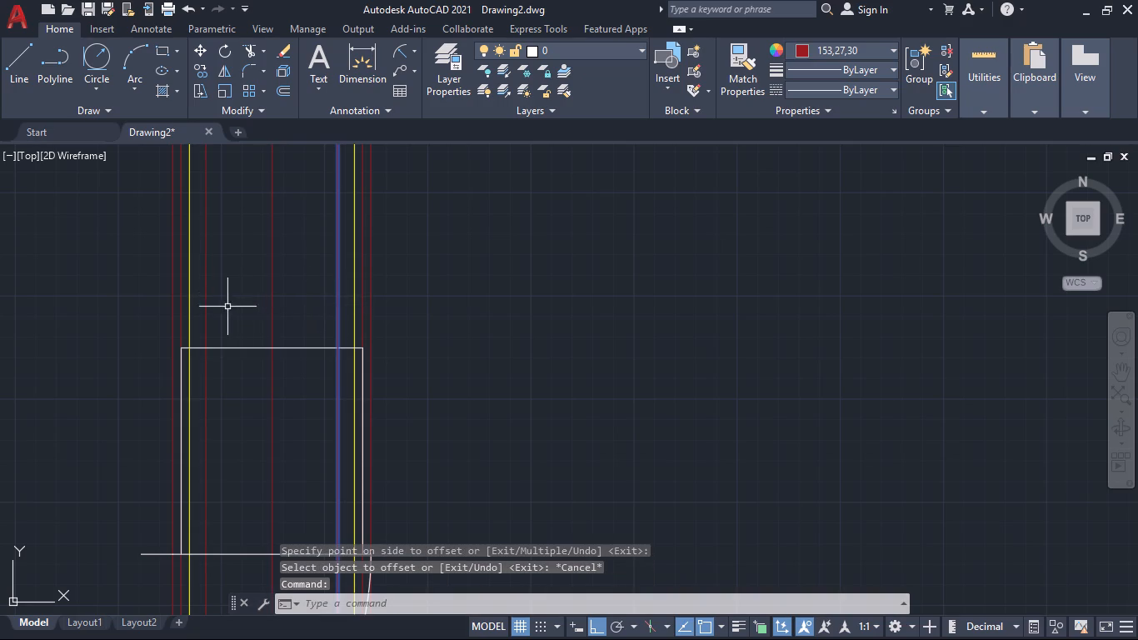
left_click(204, 304)
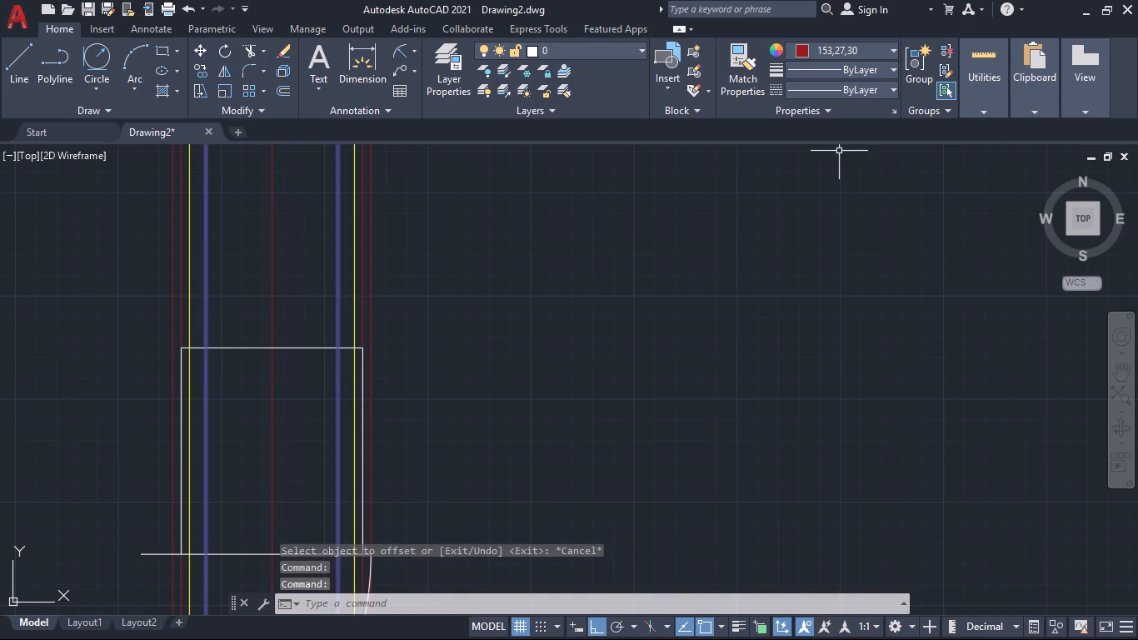
left_click(876, 49)
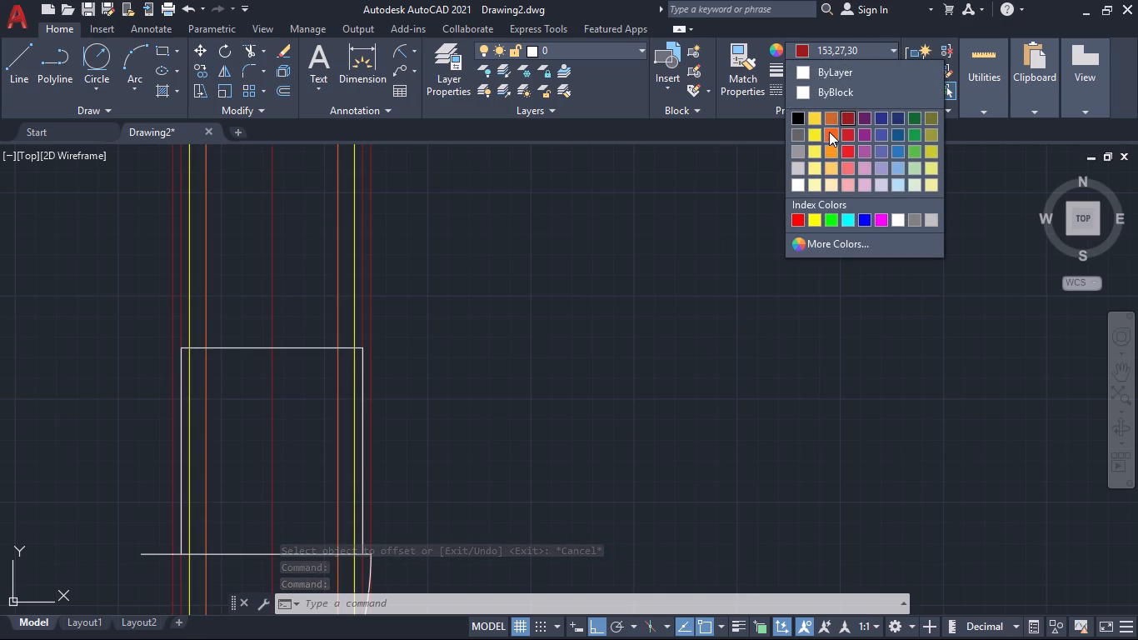
left_click(829, 132)
key("Escape")
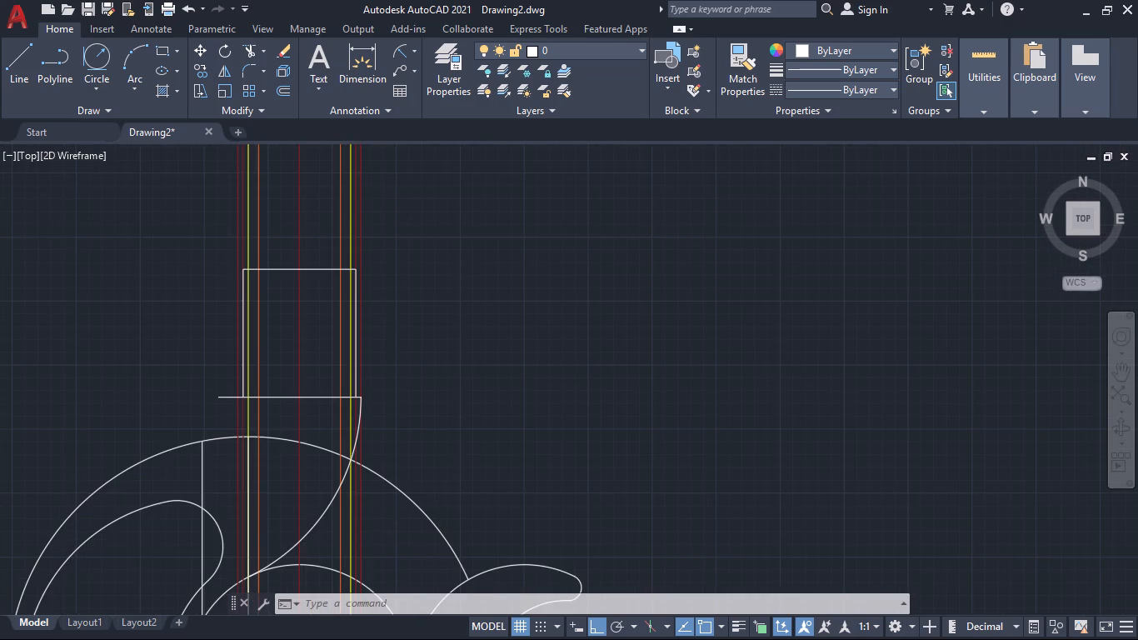
Fillet the hook's large outer arc to the leftmost dark red construction line with a radius of 12.
key("f")
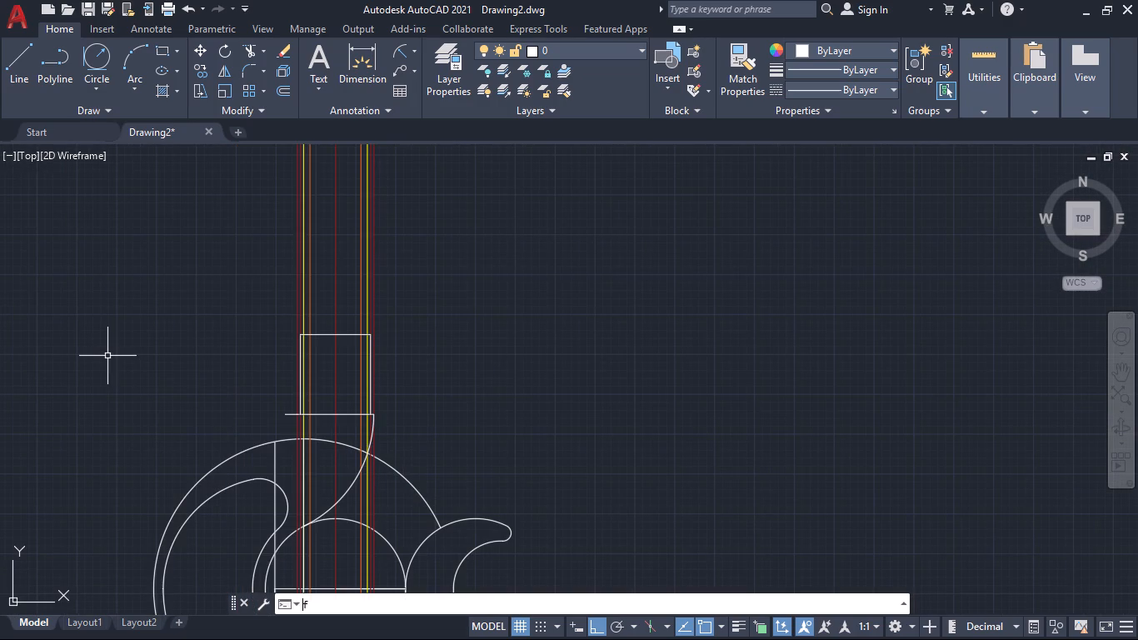
key("Return")
key("r")
key("Return")
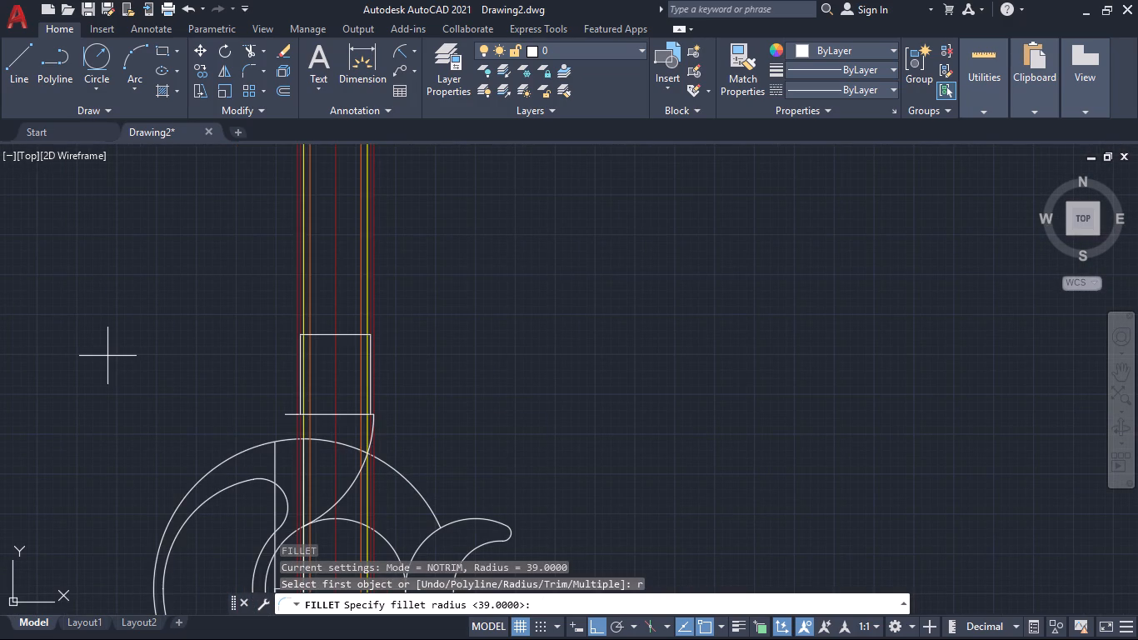
type("12")
key("Return")
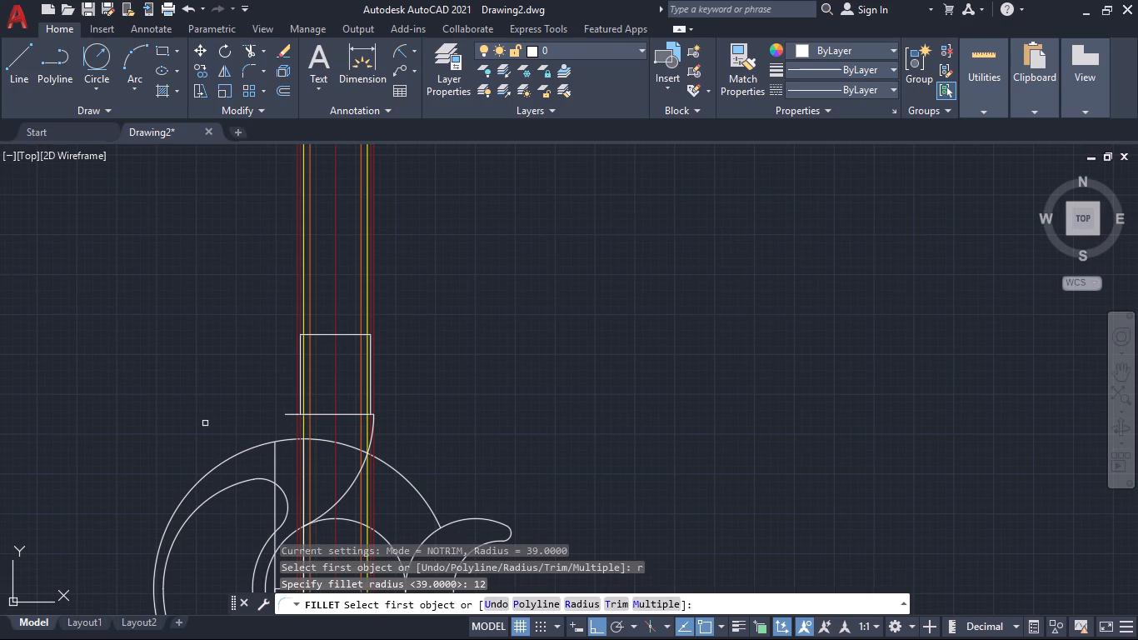
left_click(256, 447)
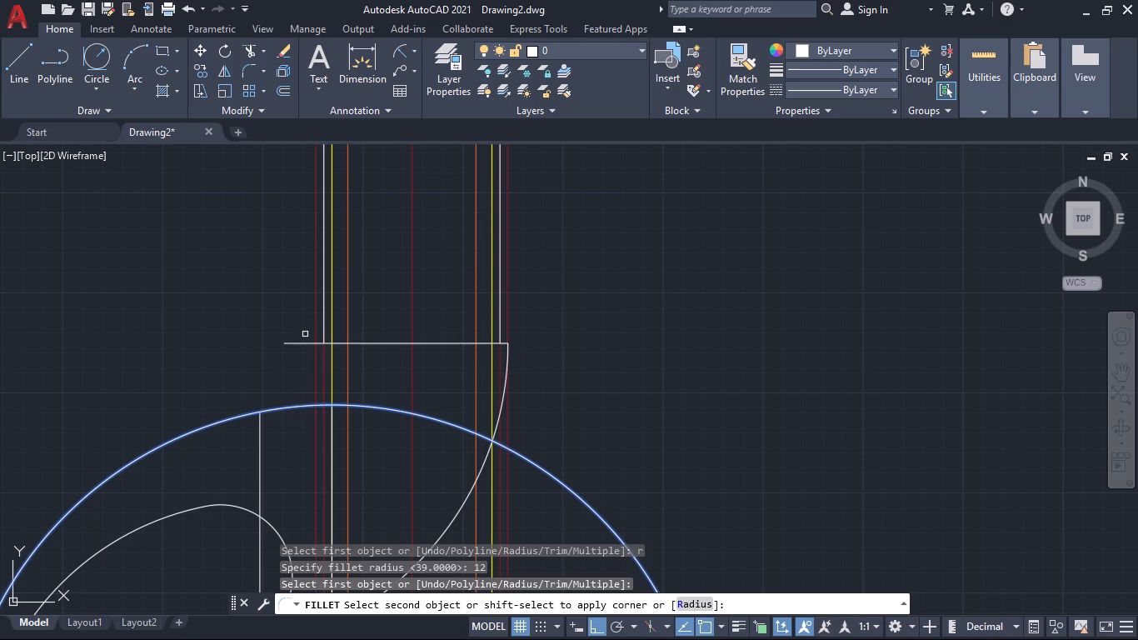
left_click(315, 311)
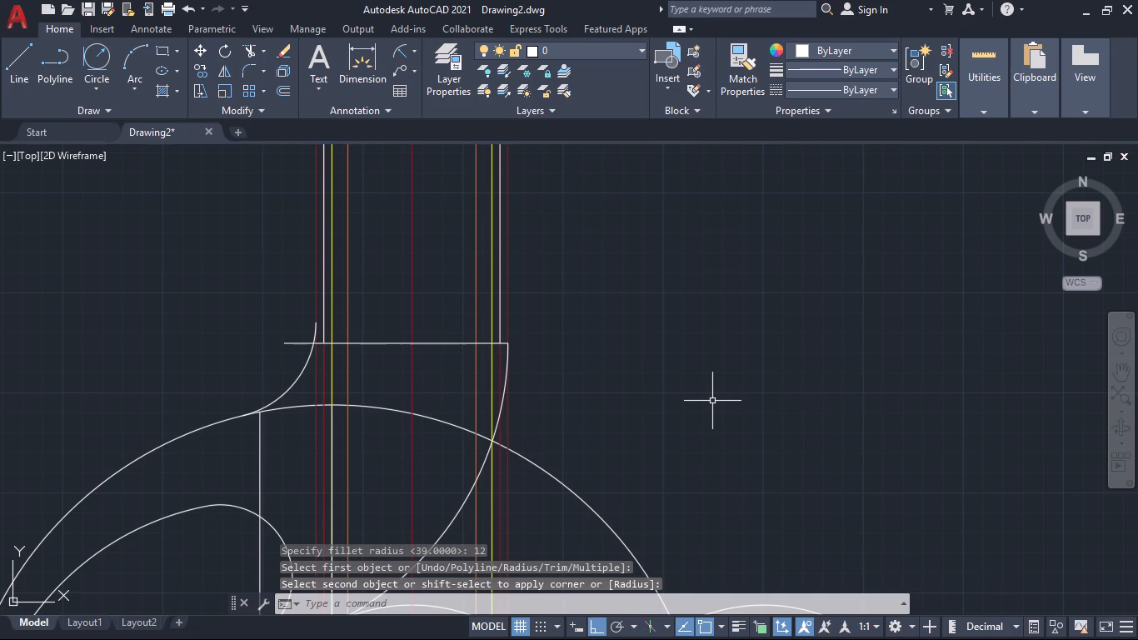
Trim the part of the horizontal line that overhangs to the left of the new fillet arc.
type("tr")
key("Return")
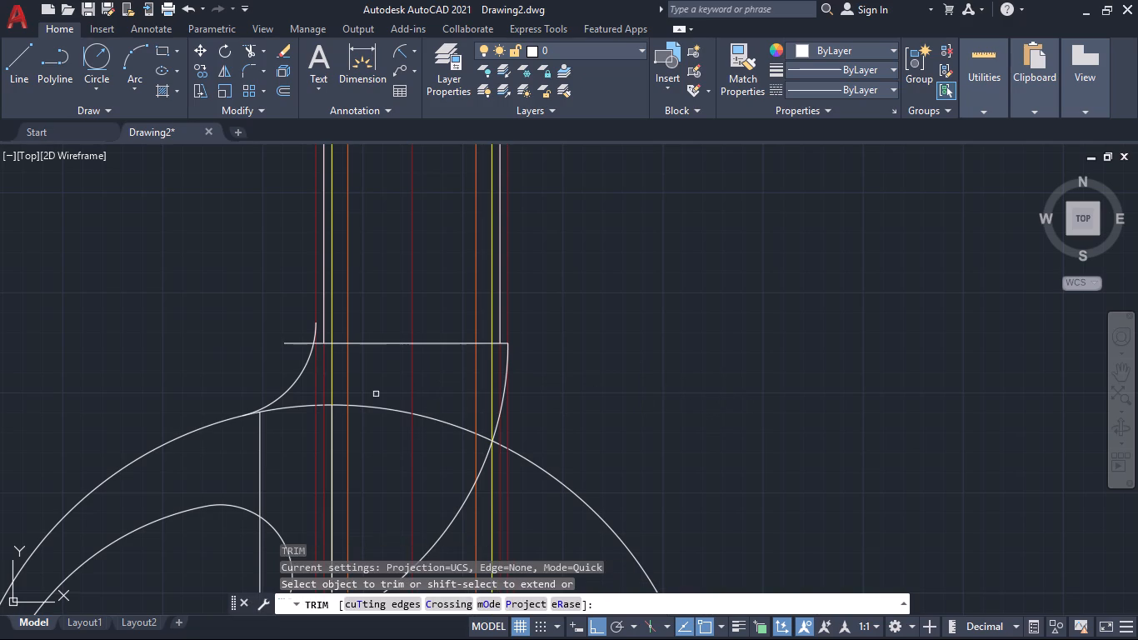
left_click(290, 324)
left_click(295, 355)
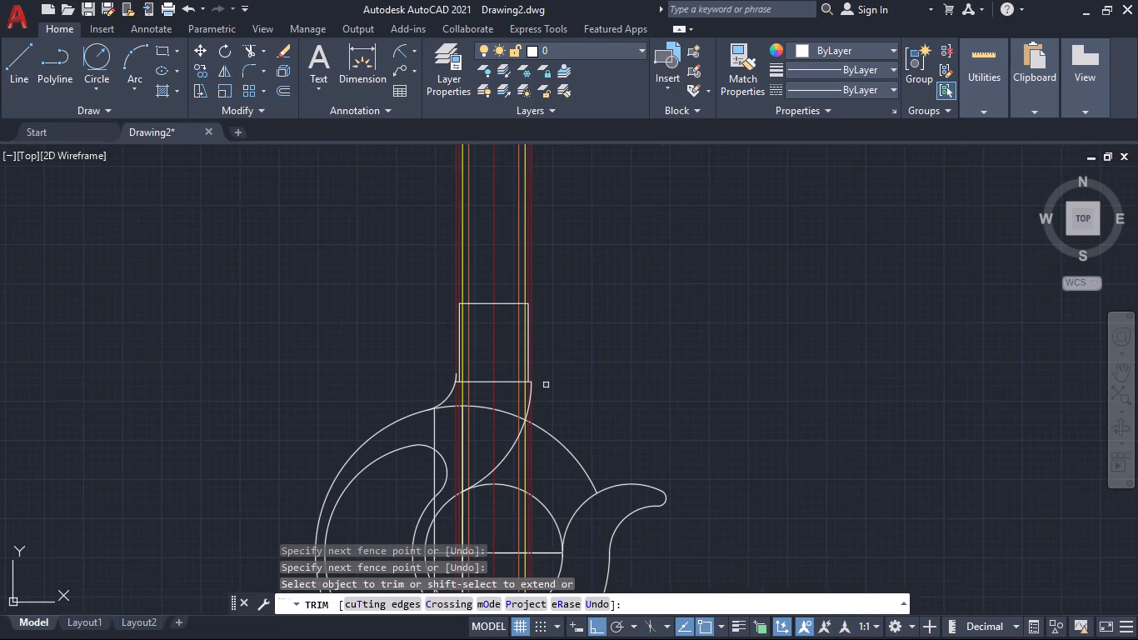
key("Escape")
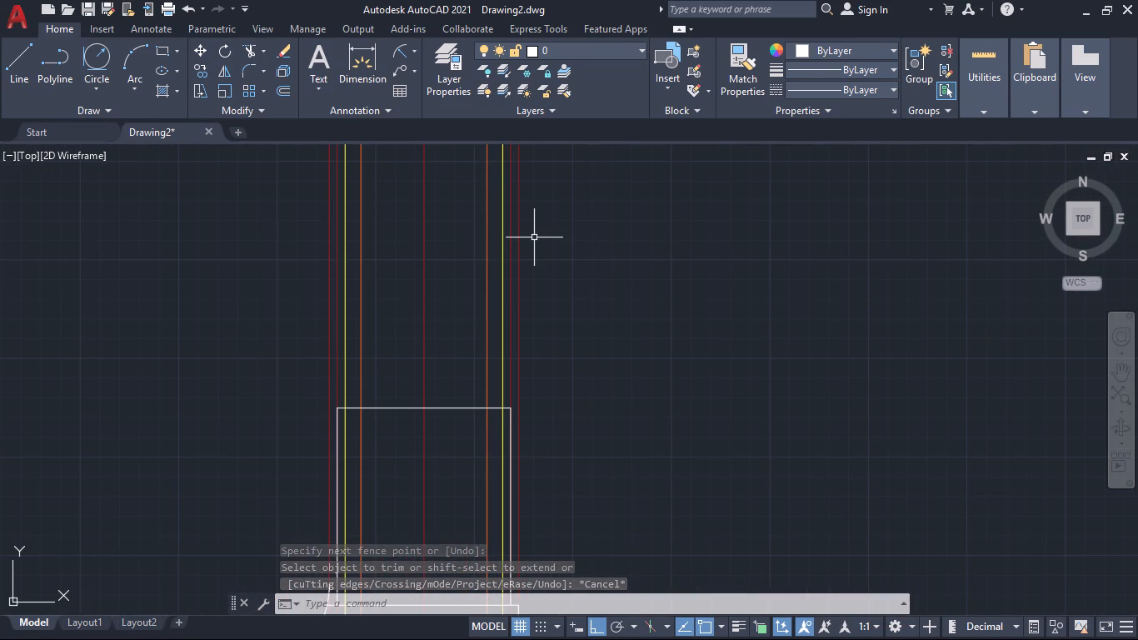
Draw a 2-unit riser from the box top along the left orange line, then a 2-unit square reaching the yellow line, with a diagonal.
left_click(22, 62)
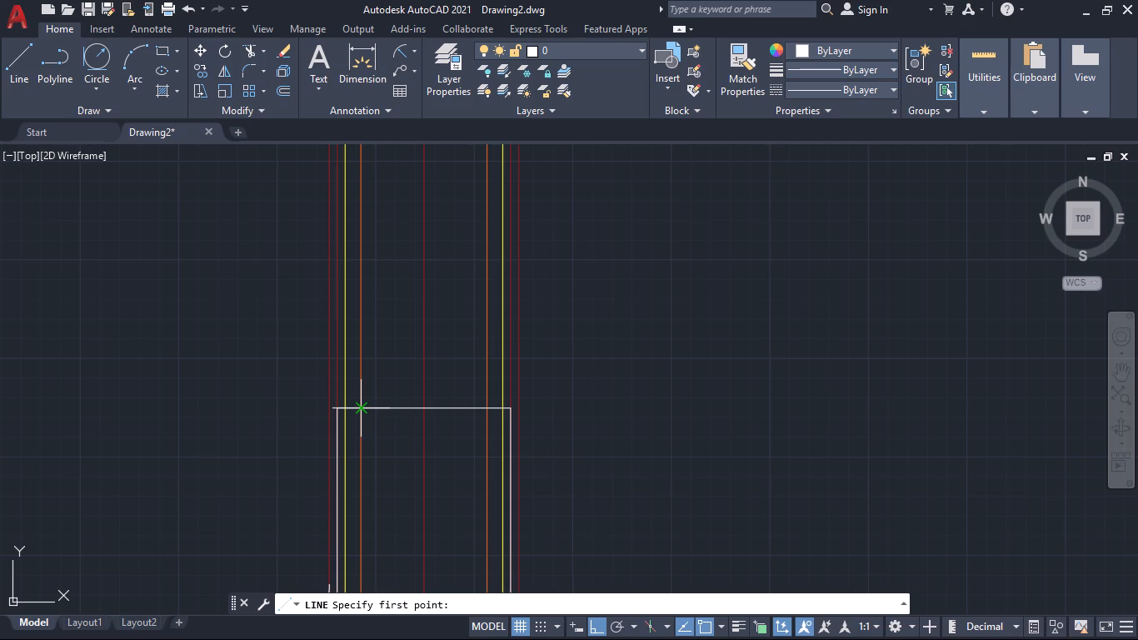
left_click(361, 406)
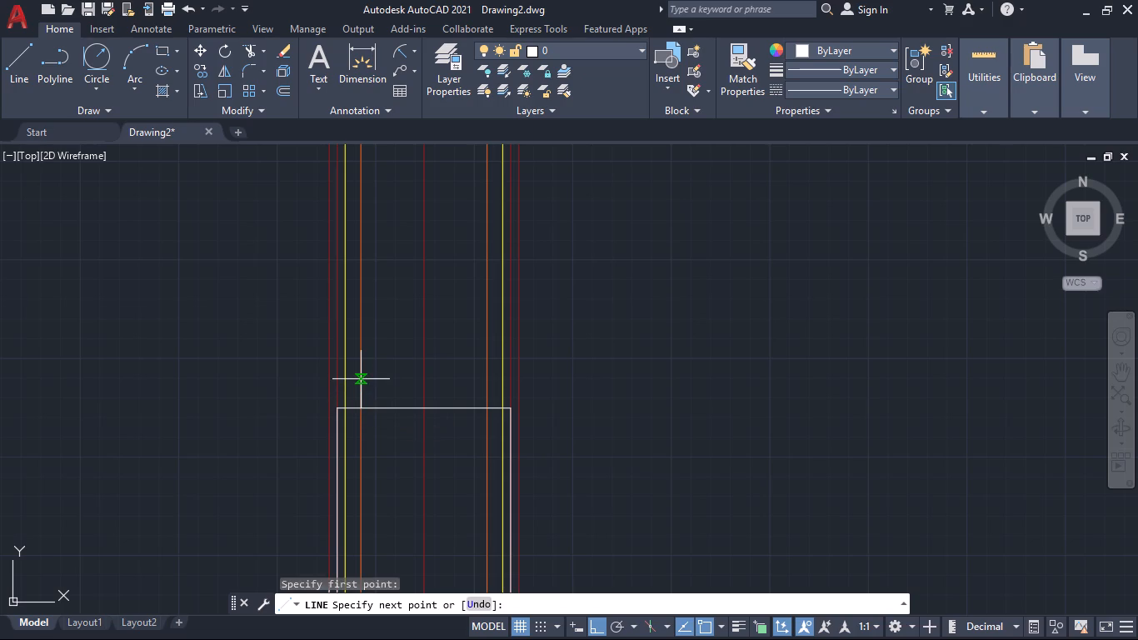
key("2")
key("Return")
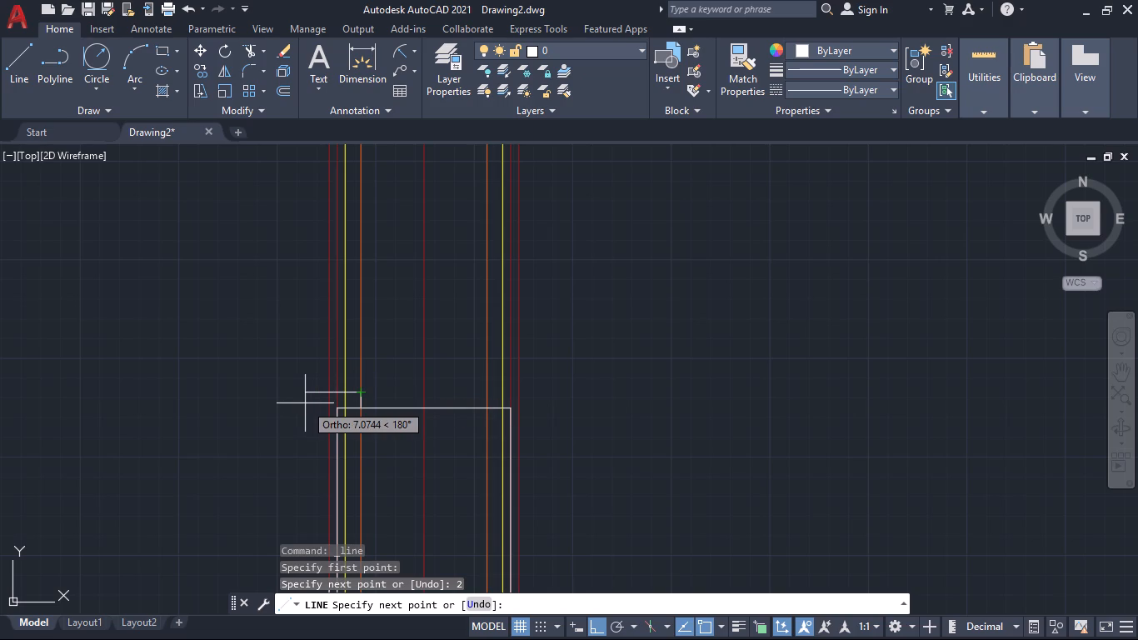
key("2")
key("Return")
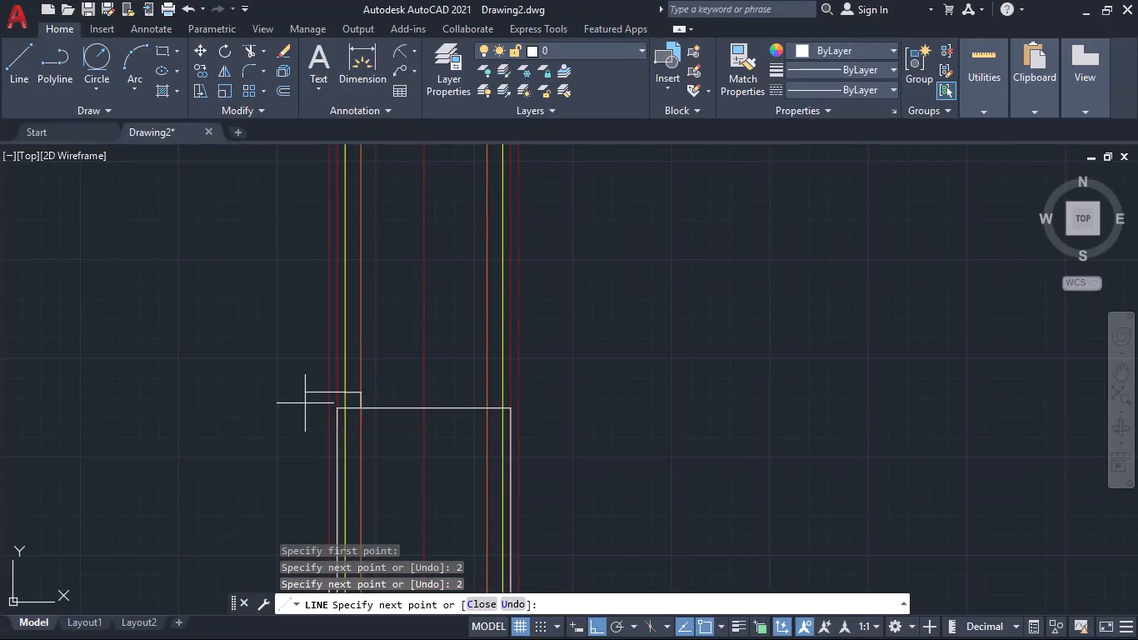
key("2")
key("Return")
left_click(362, 380)
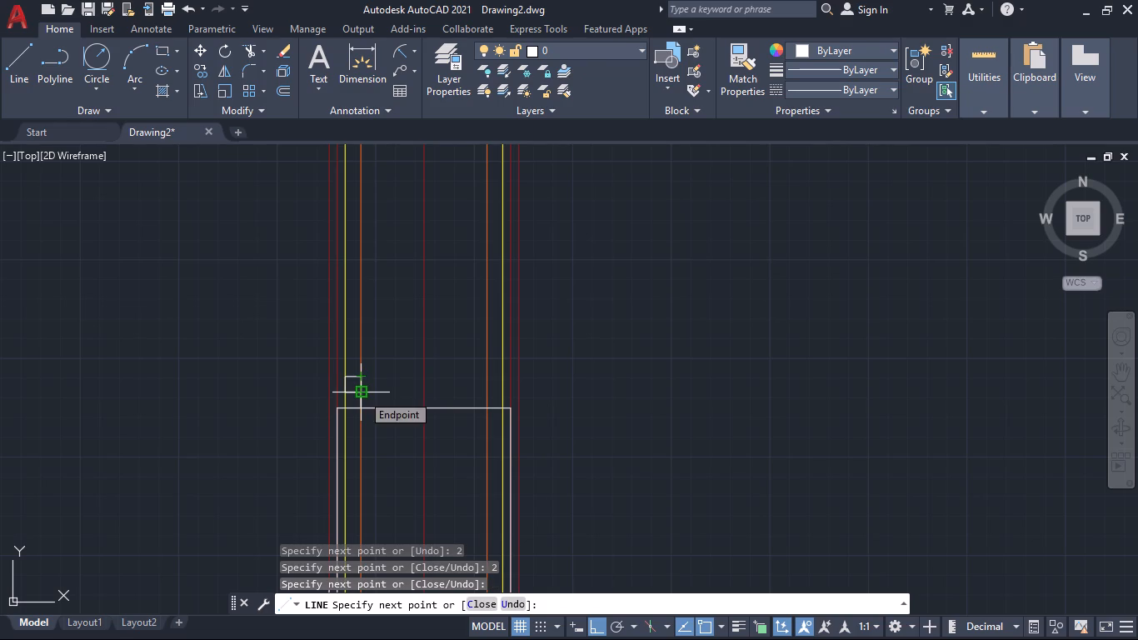
left_click(362, 393)
left_click(362, 393)
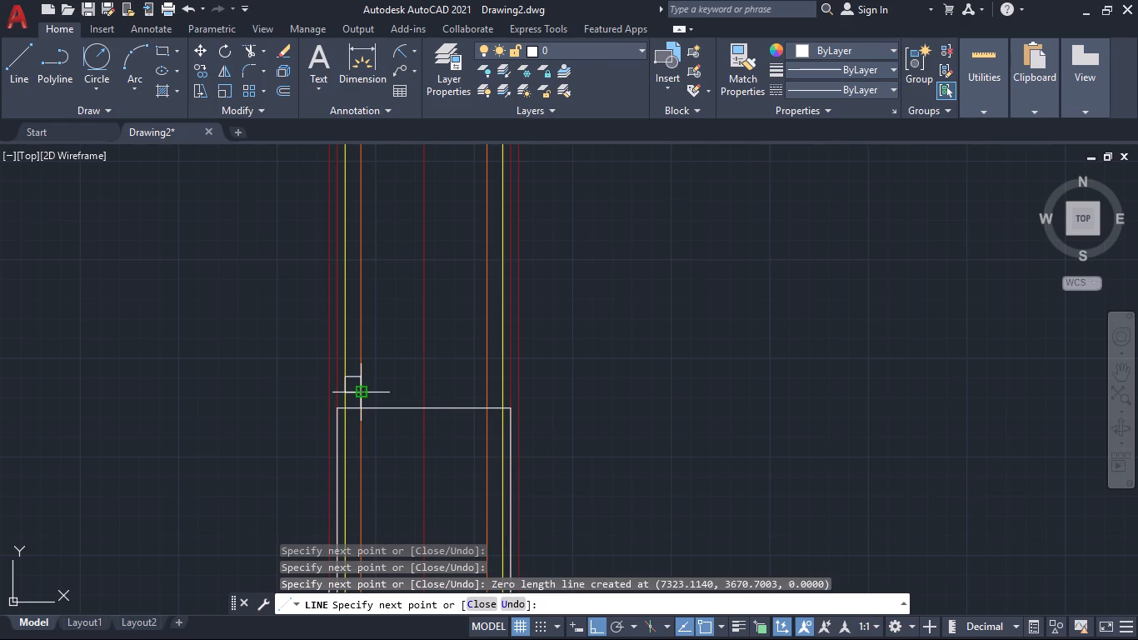
left_click(344, 377)
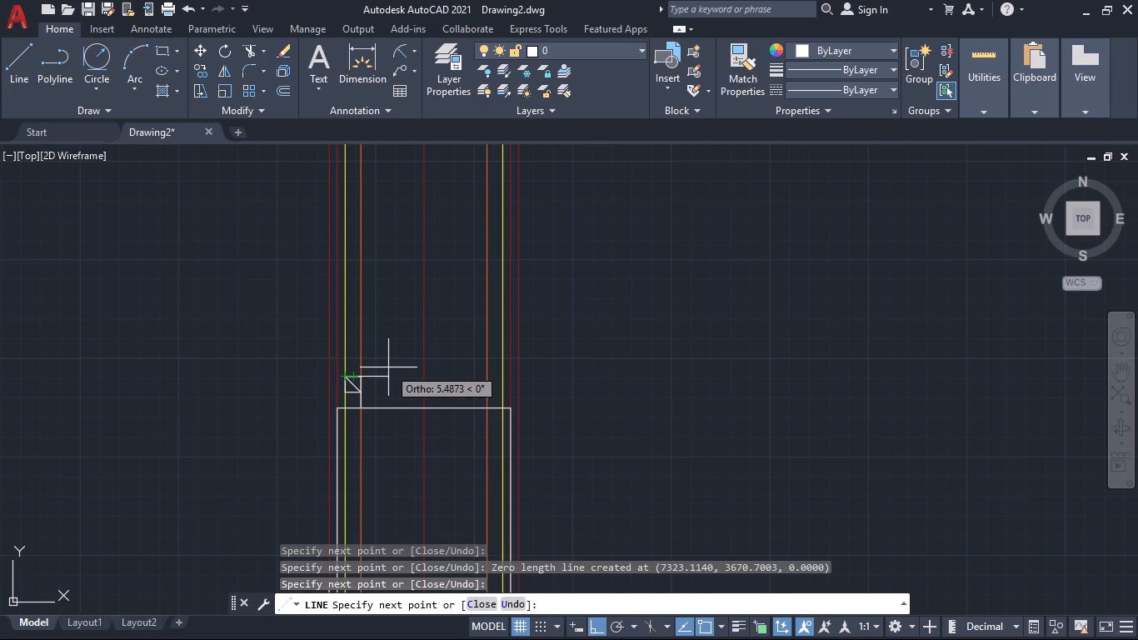
key("space")
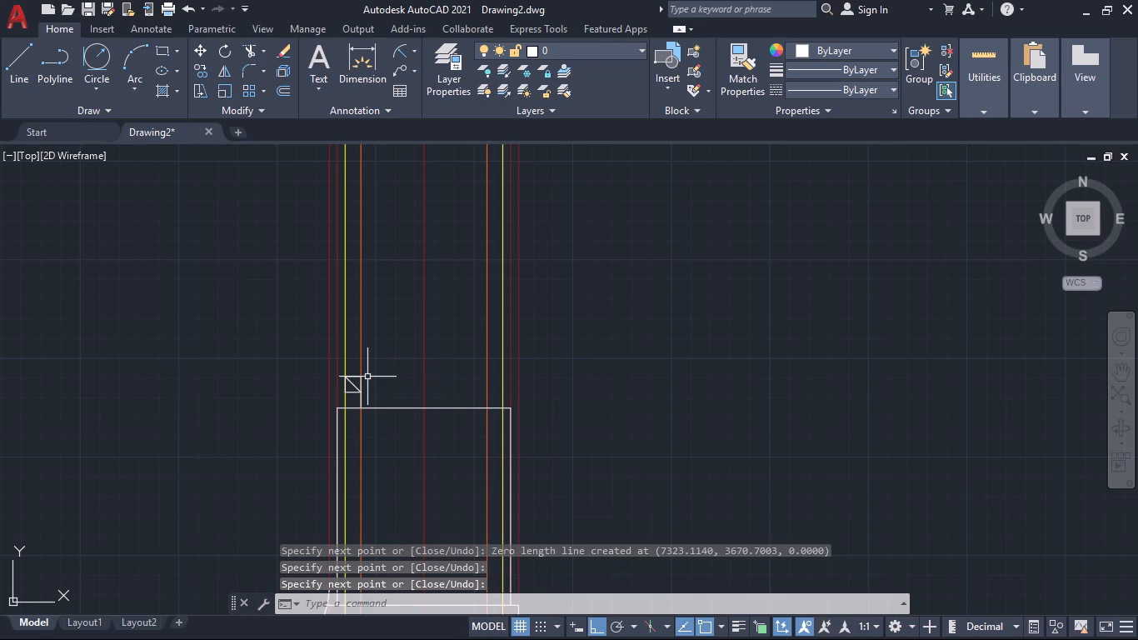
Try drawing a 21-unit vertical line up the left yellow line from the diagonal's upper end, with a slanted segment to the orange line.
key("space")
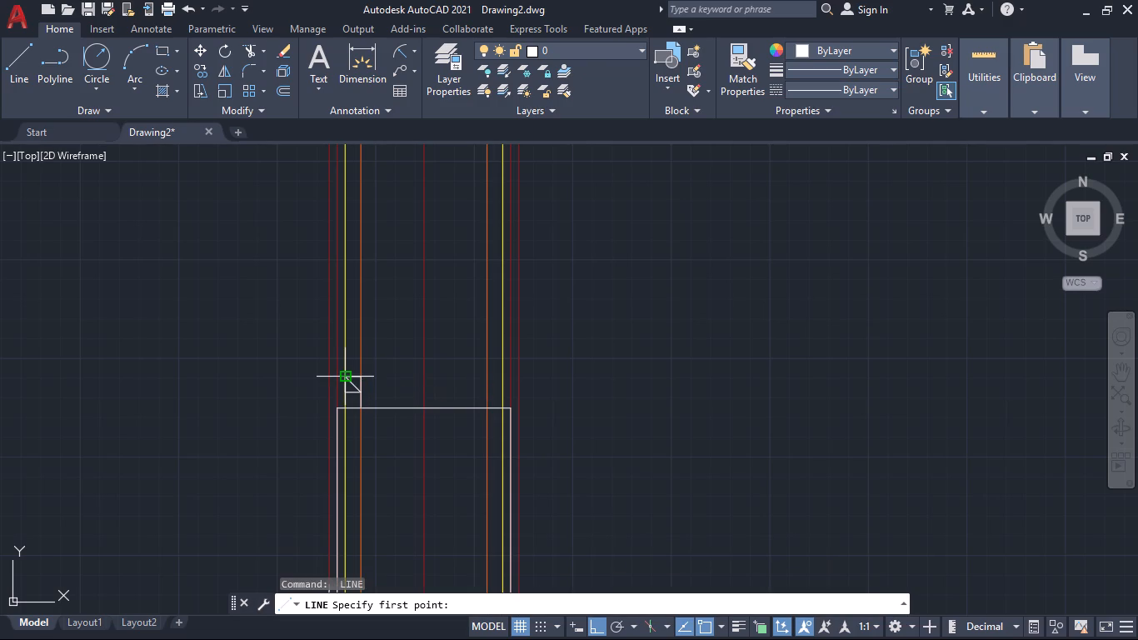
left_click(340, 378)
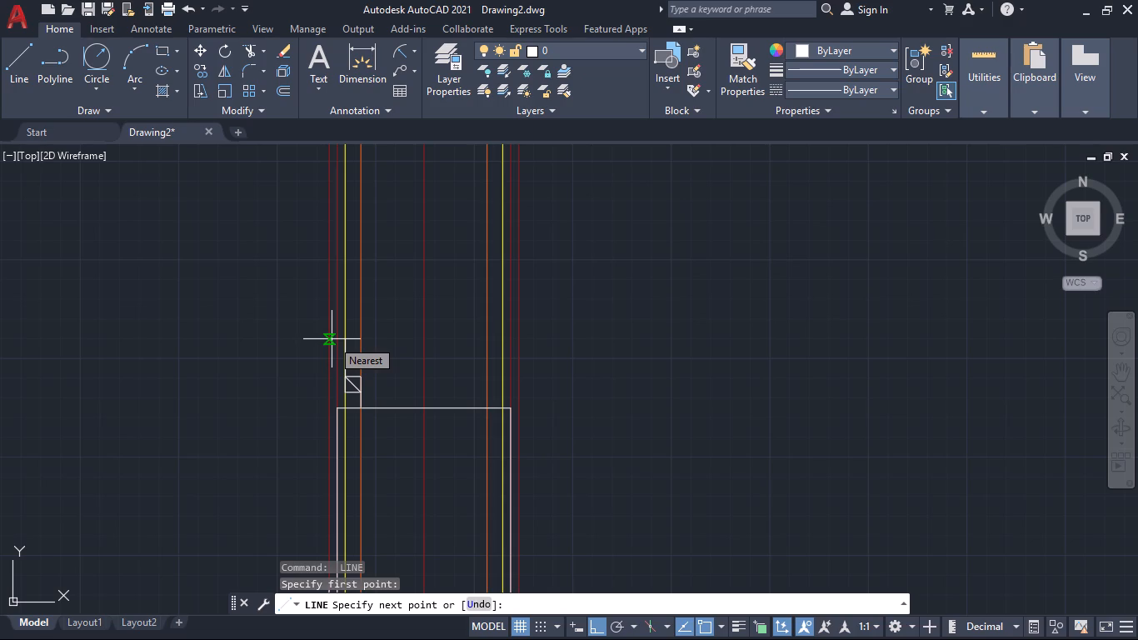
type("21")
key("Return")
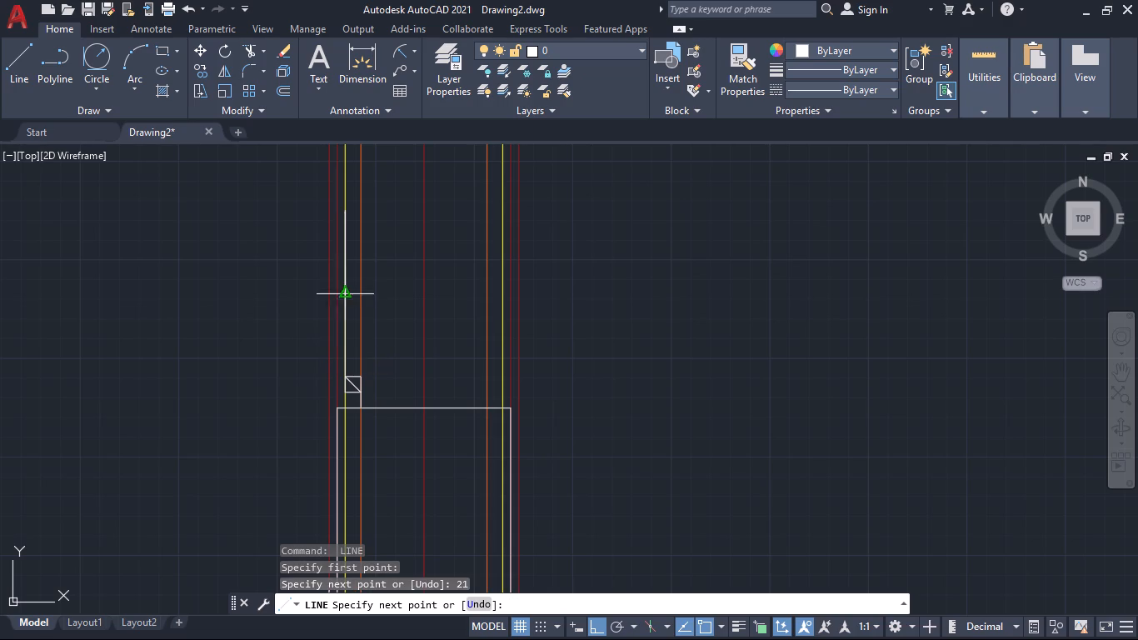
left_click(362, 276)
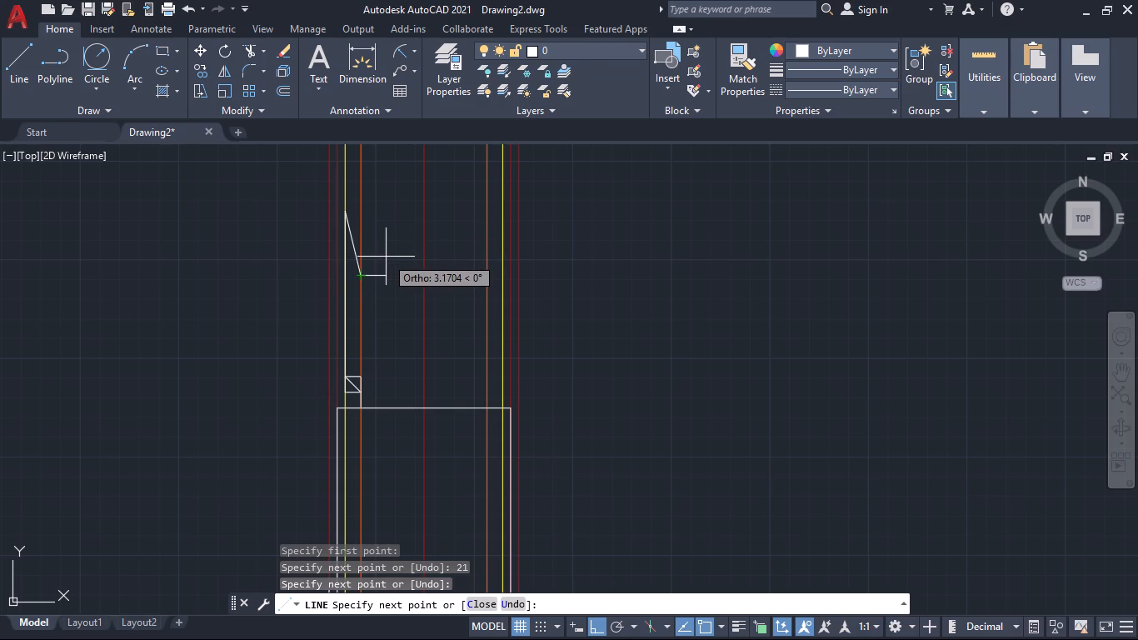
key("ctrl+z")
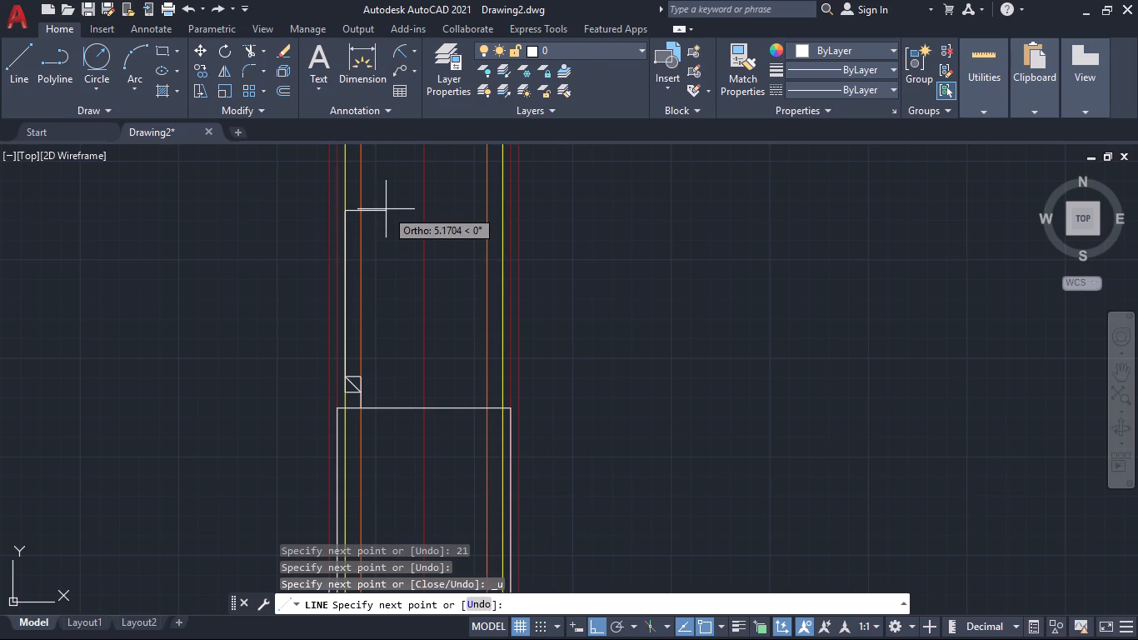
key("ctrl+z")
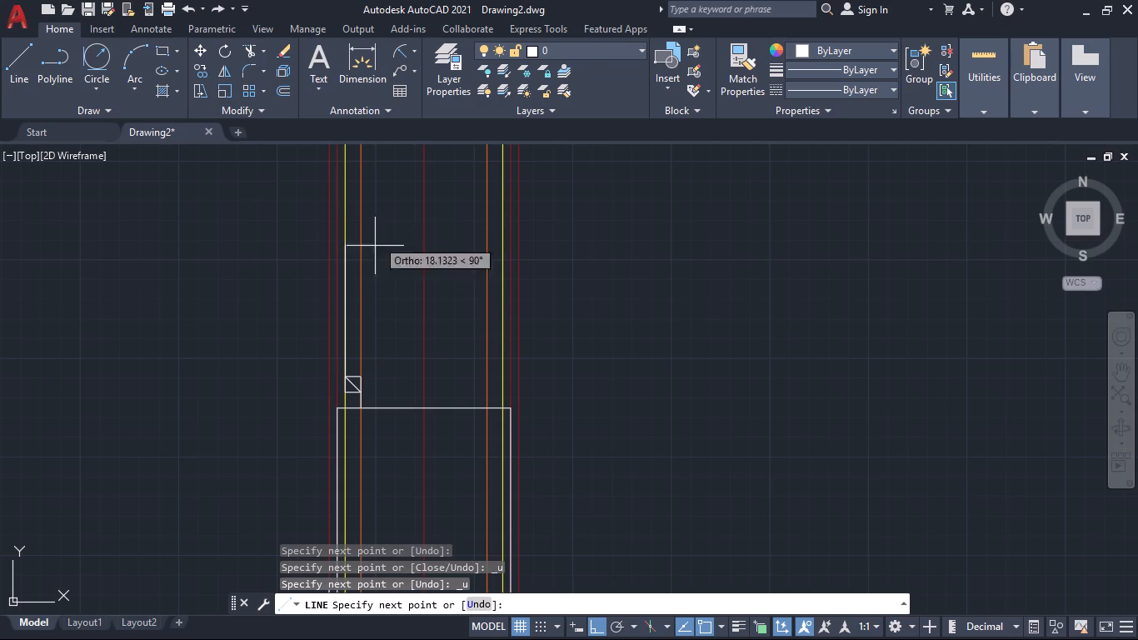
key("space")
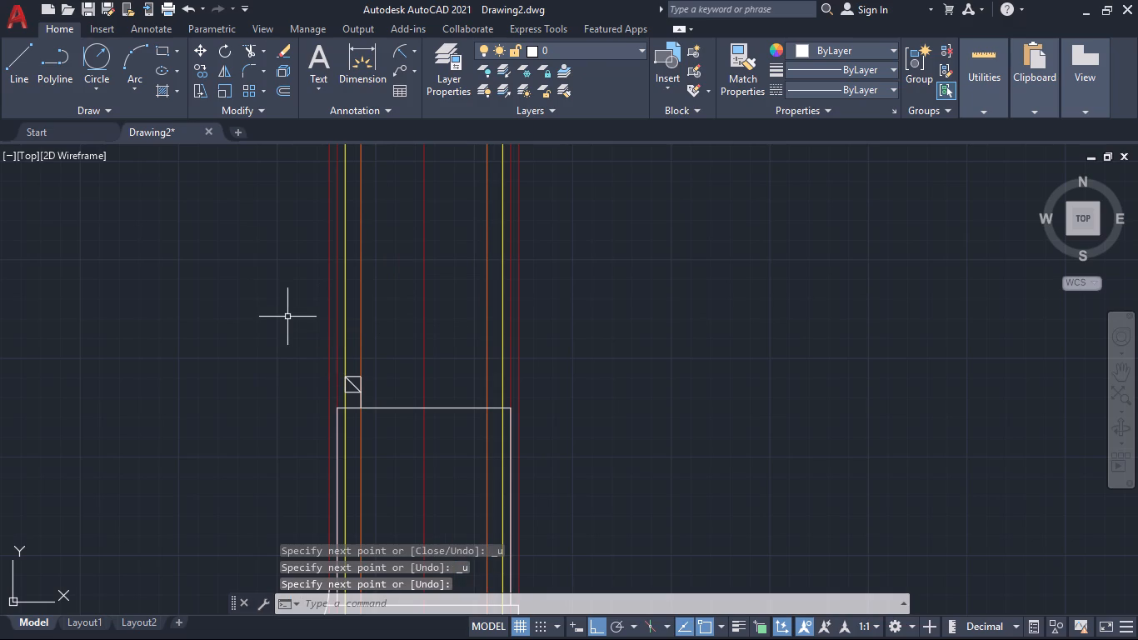
Trim away all four sides of the small square, keeping only its diagonal and the riser below it.
type("tr")
key("Return")
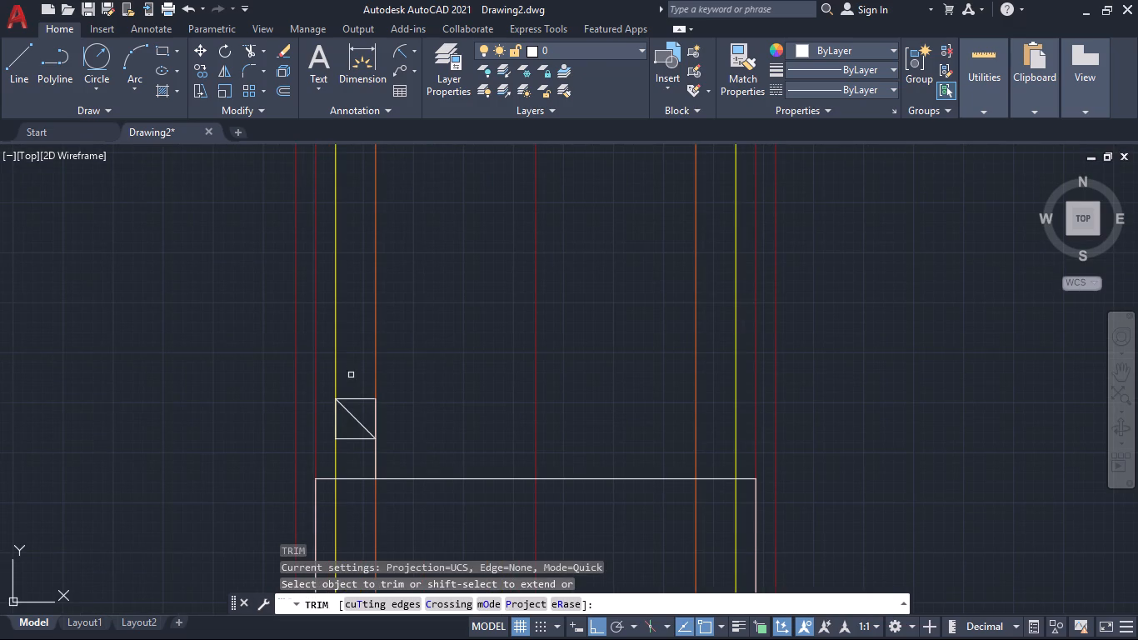
left_click(355, 400)
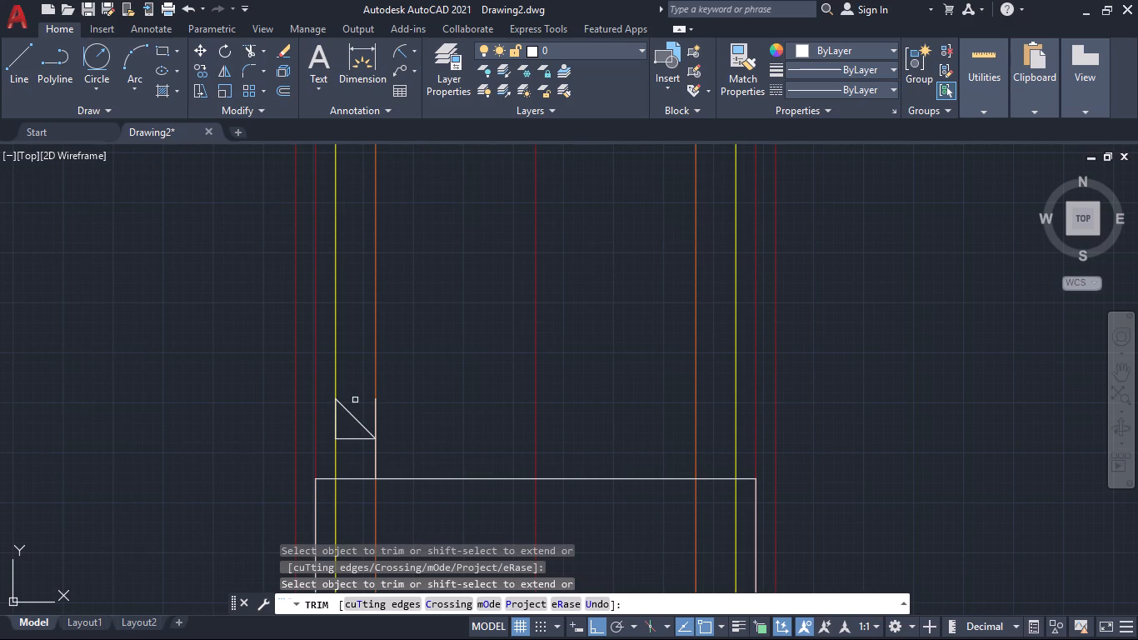
left_click(375, 417)
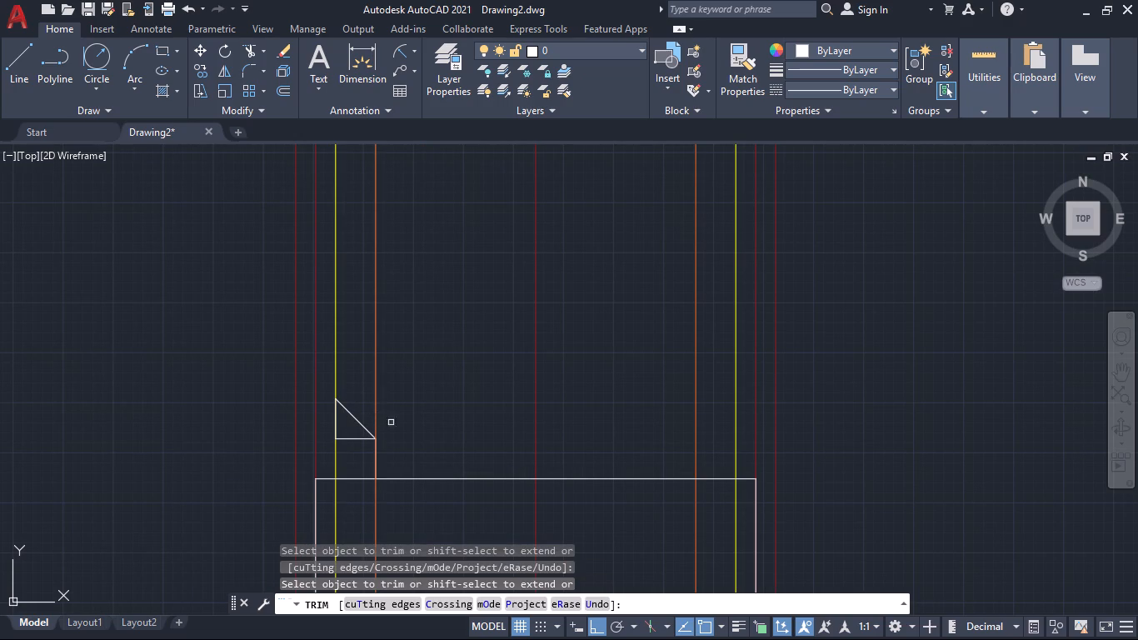
left_click(351, 439)
left_click(334, 422)
key("Escape")
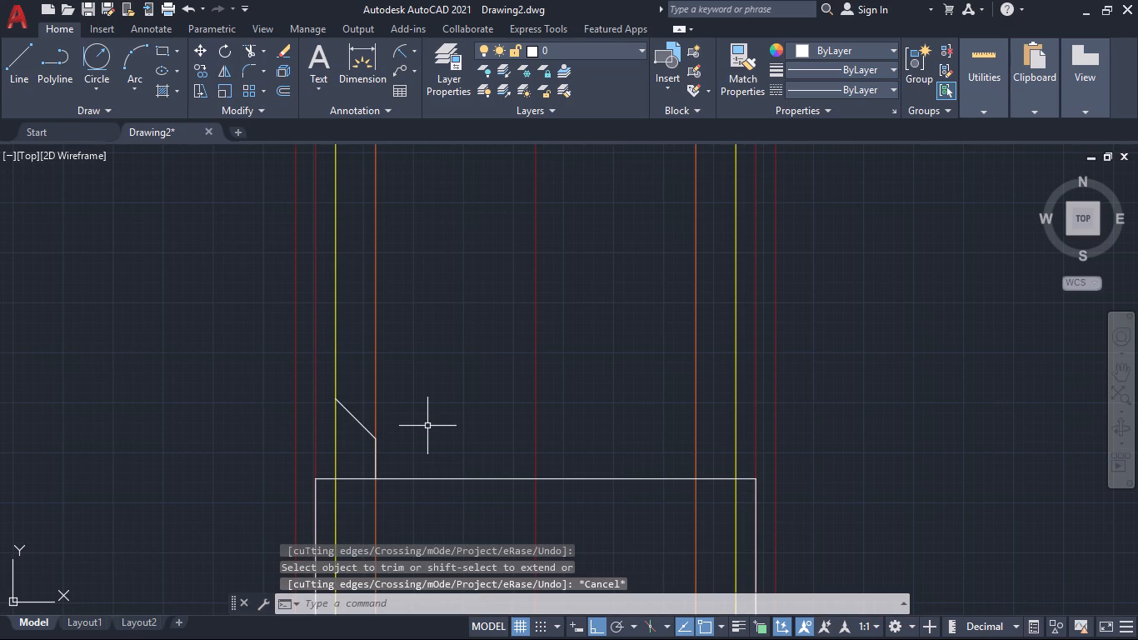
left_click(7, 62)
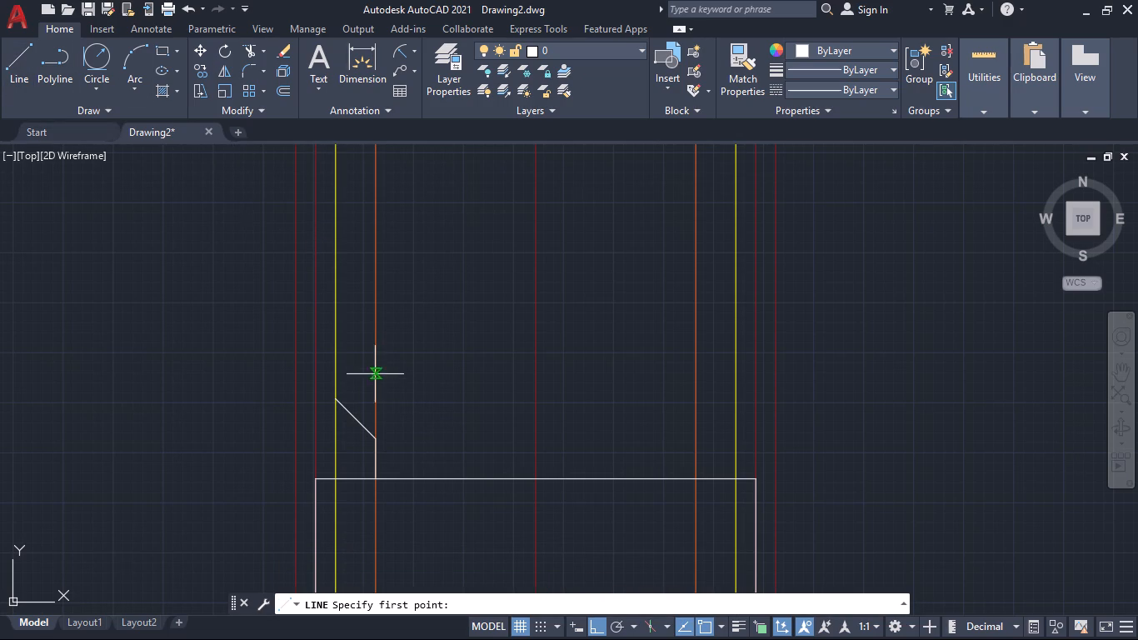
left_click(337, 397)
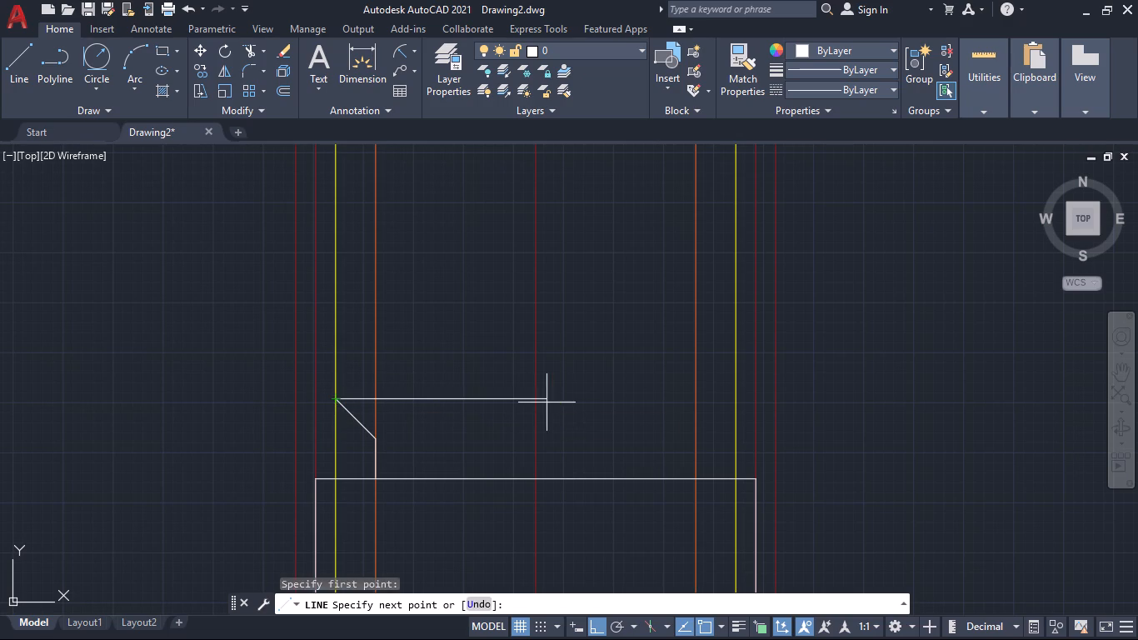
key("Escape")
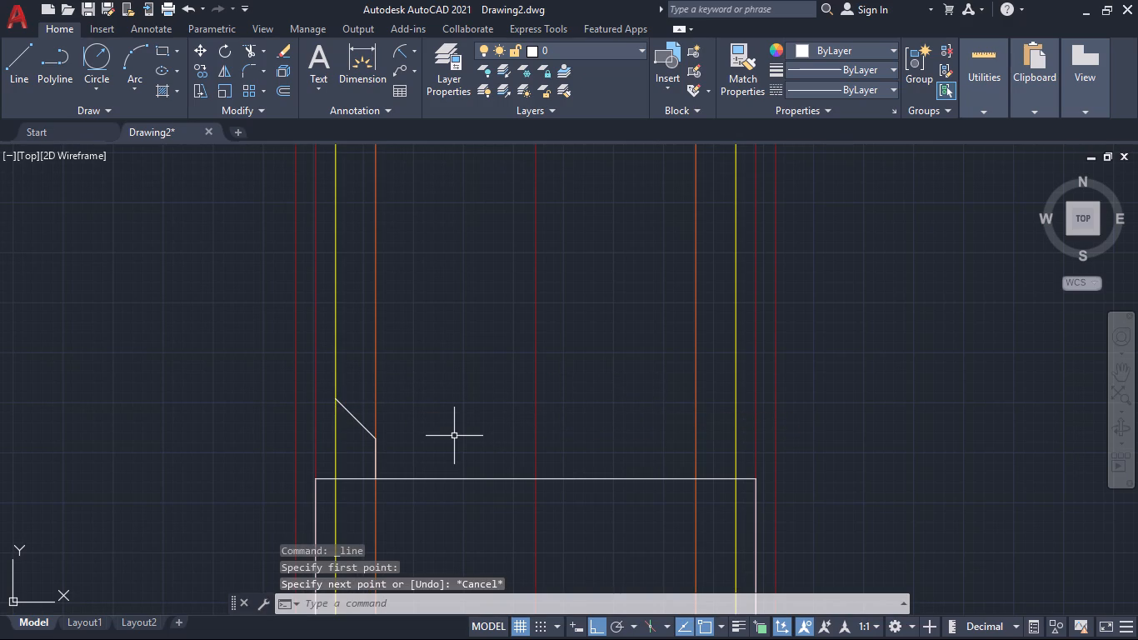
Mirror the riser and the diagonal about the vertical center line, keeping the source objects.
type("mi")
key("Return")
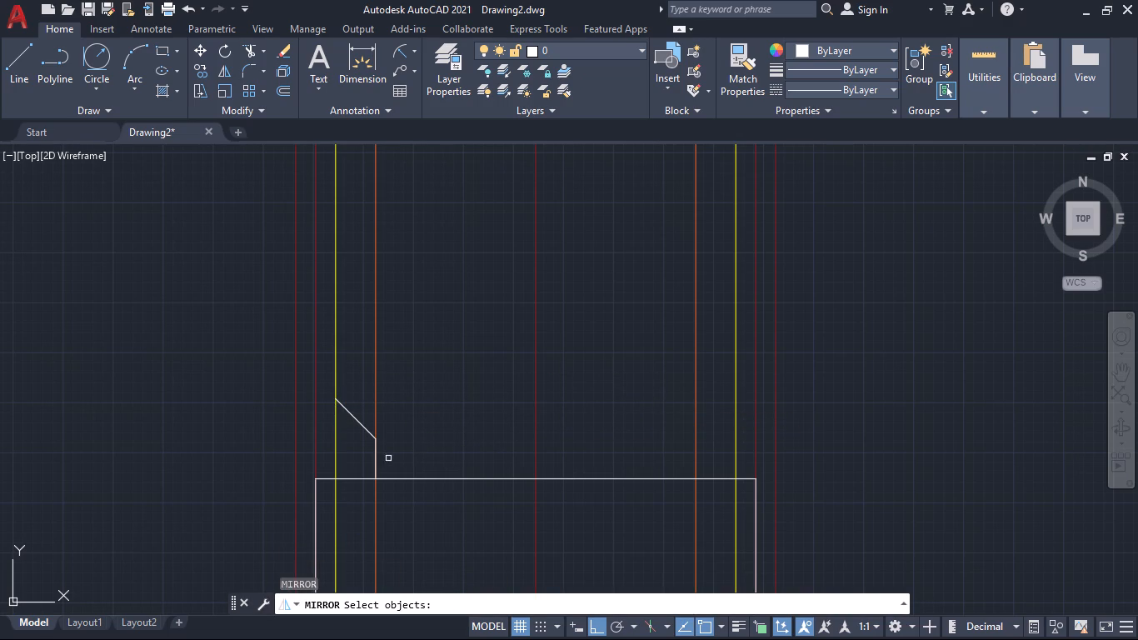
left_click(376, 460)
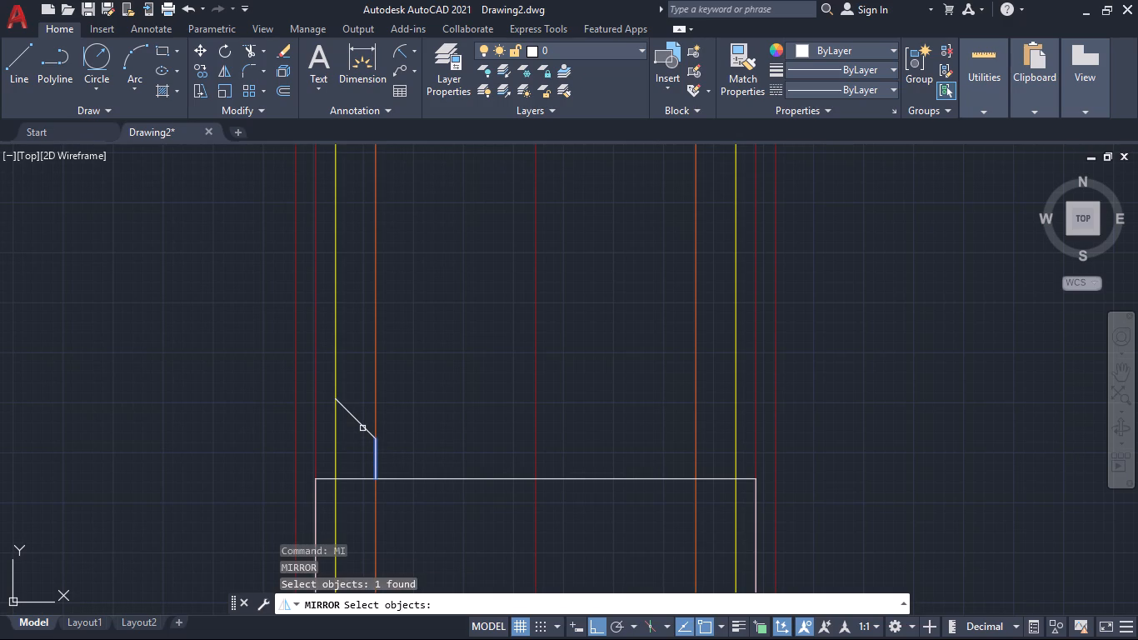
left_click(362, 428)
key("Return")
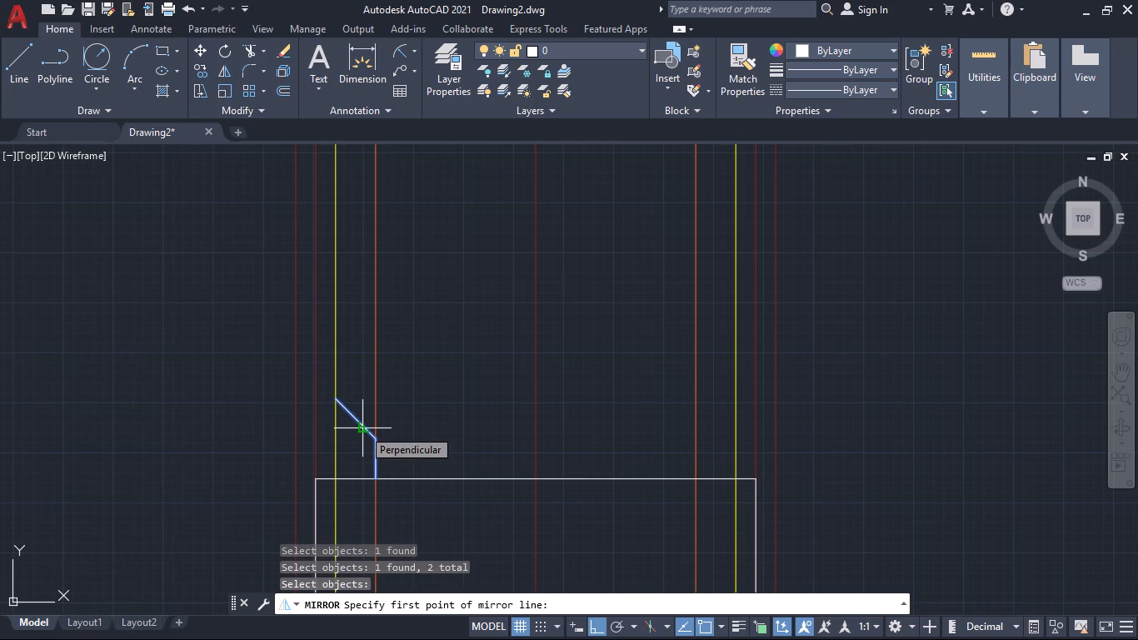
left_click(538, 480)
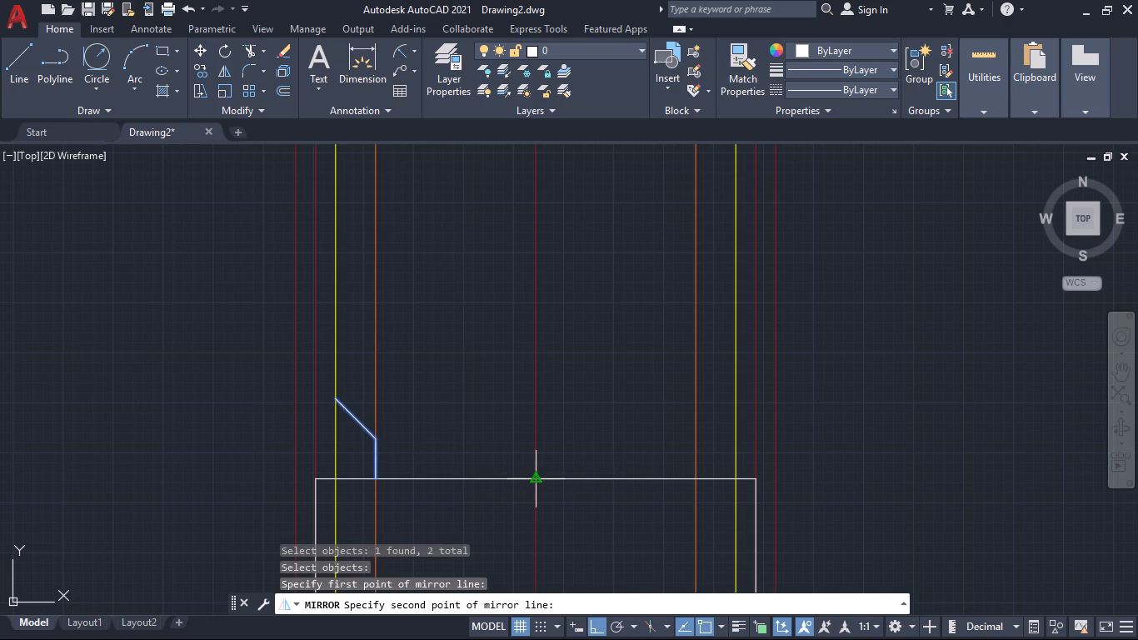
left_click(542, 373)
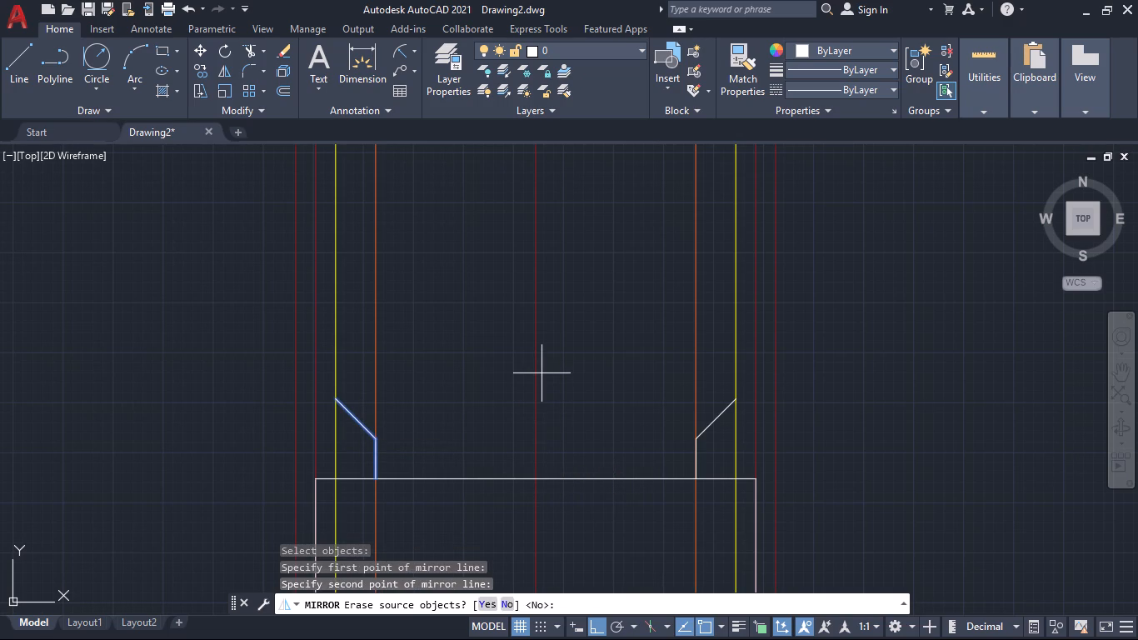
key("Return")
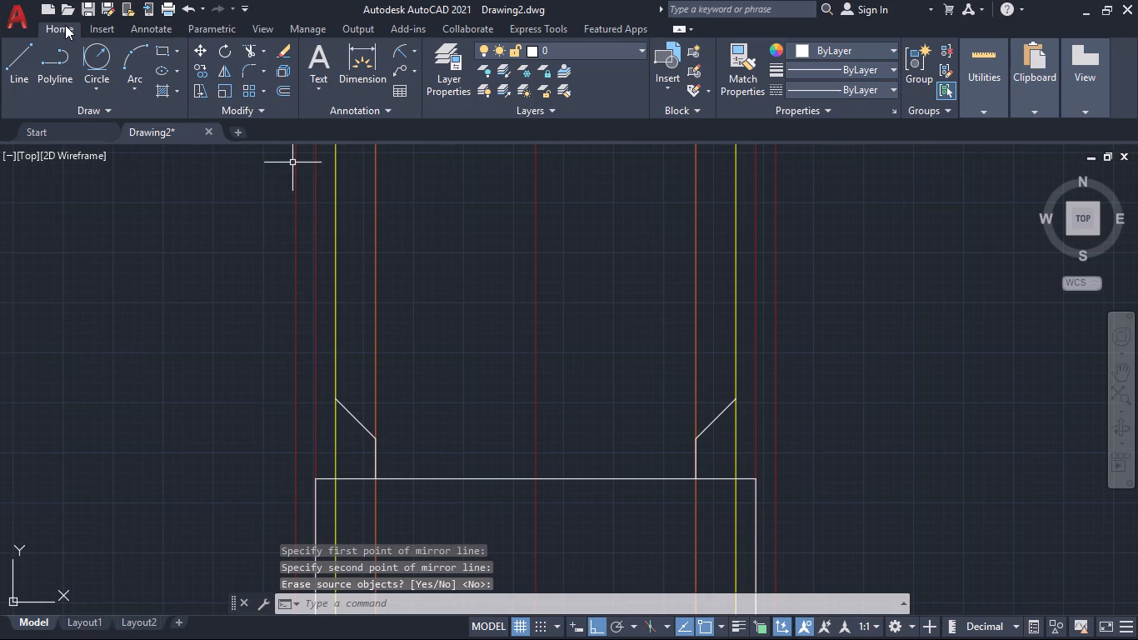
Draw a horizontal line joining the upper ends of the two mirrored diagonals.
left_click(24, 55)
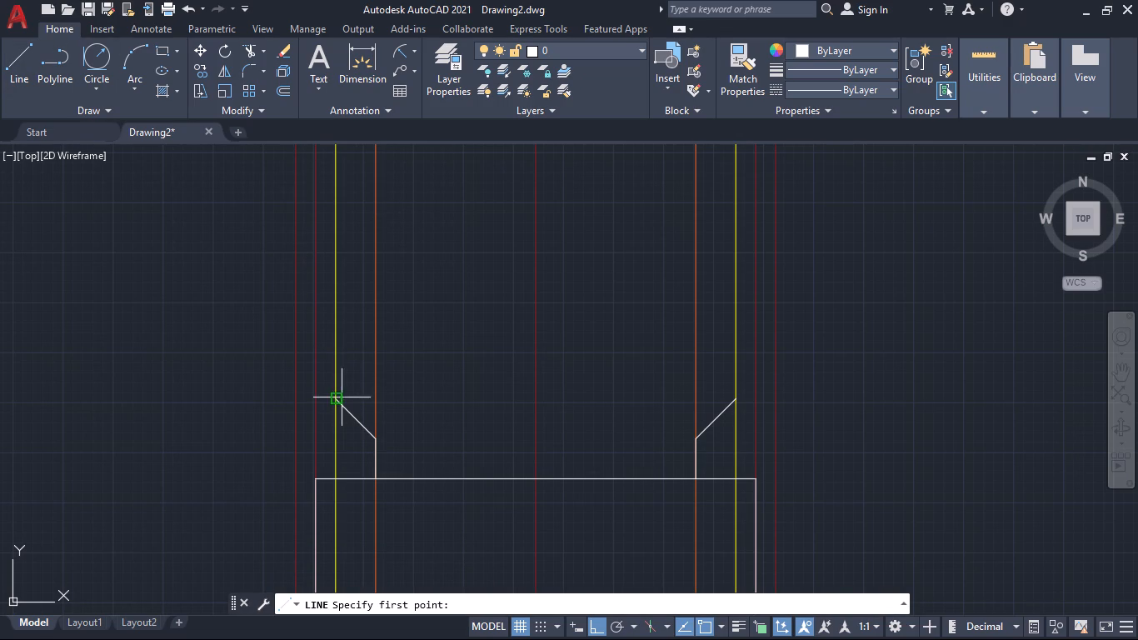
left_click(334, 398)
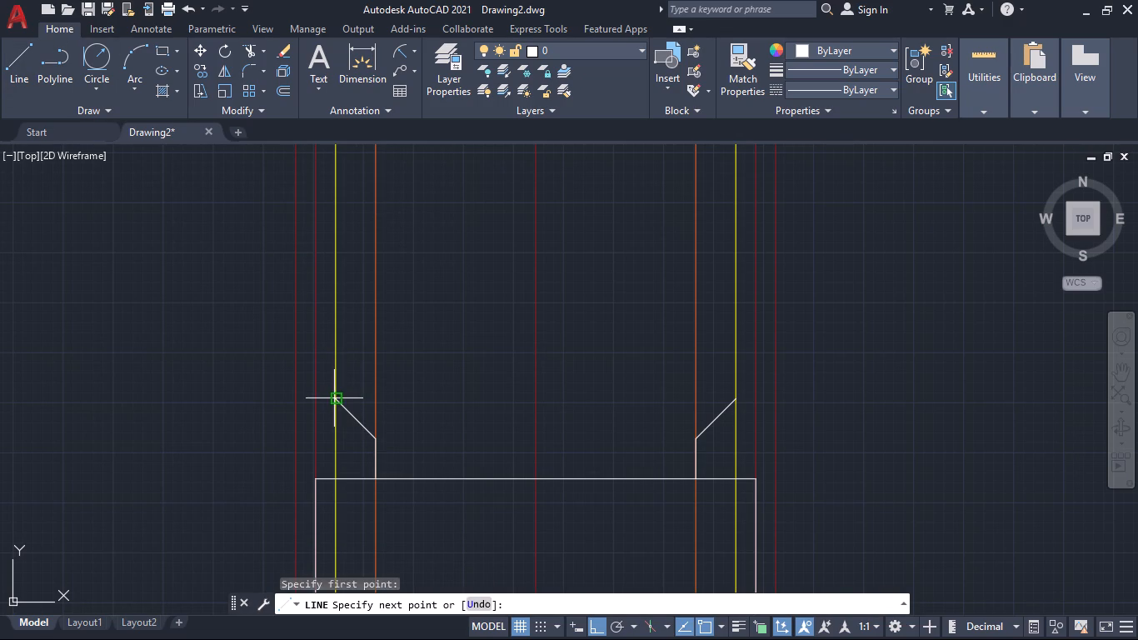
left_click(736, 404)
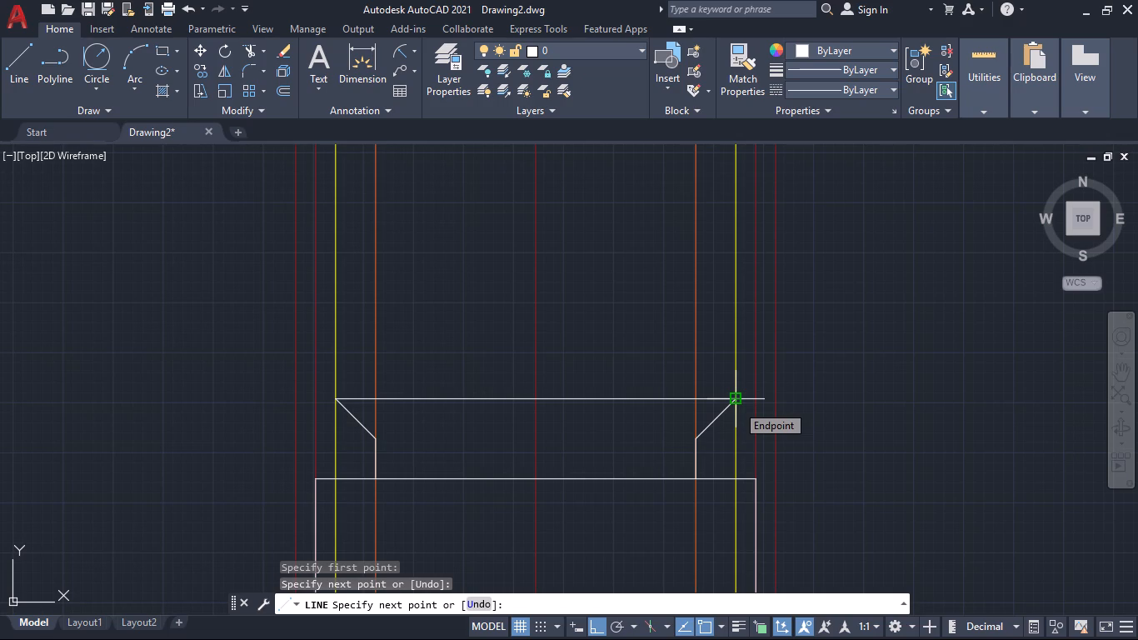
left_click(736, 404)
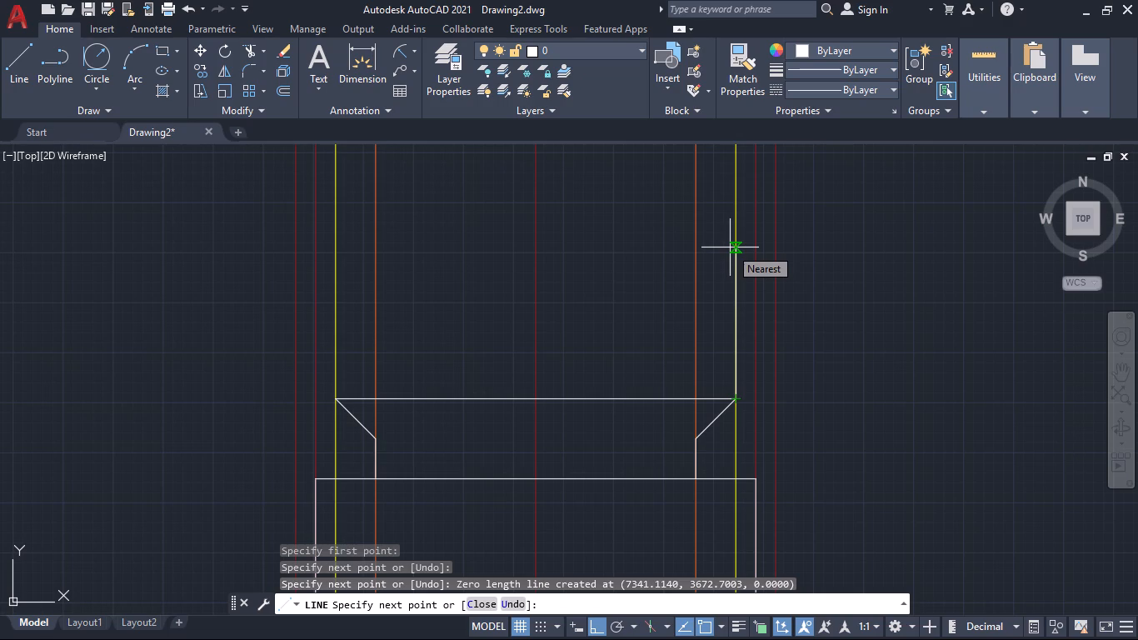
Continue the line 21 units up along the right yellow line, then across horizontally to the left orange line.
type("21")
key("Return")
scroll(730, 247, "down", 4, "ctrl")
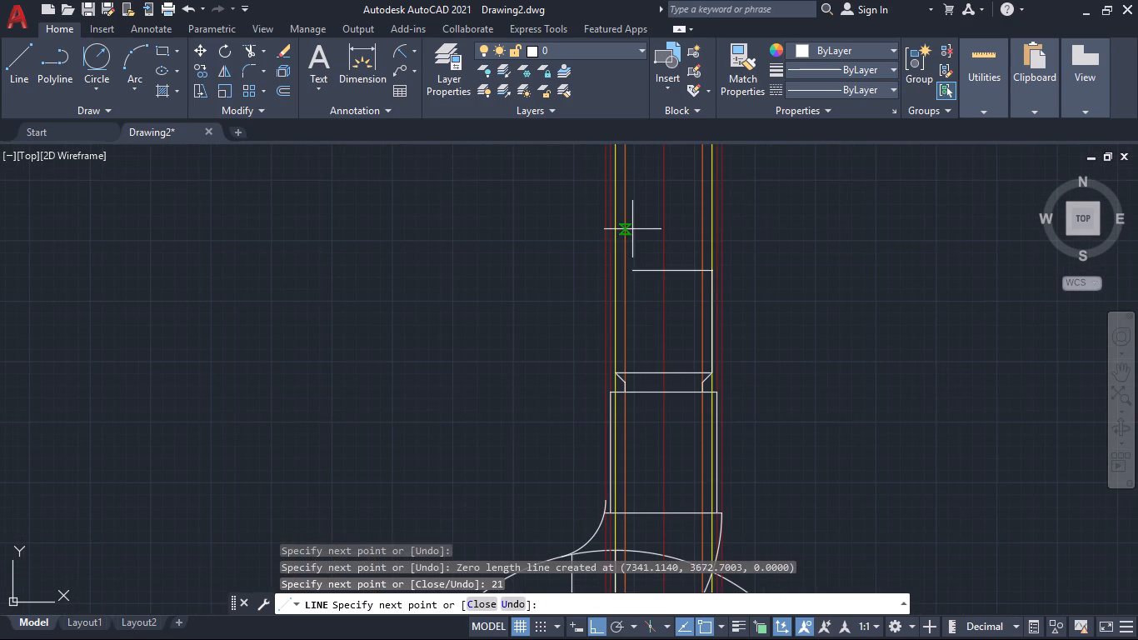
left_click(614, 267)
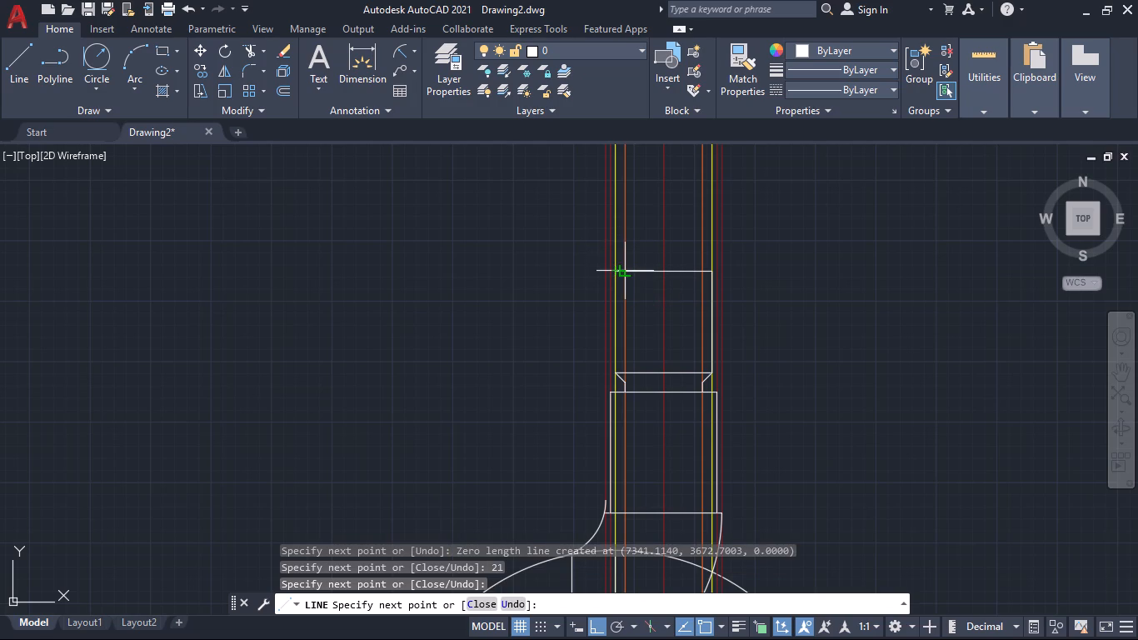
key("ctrl+z")
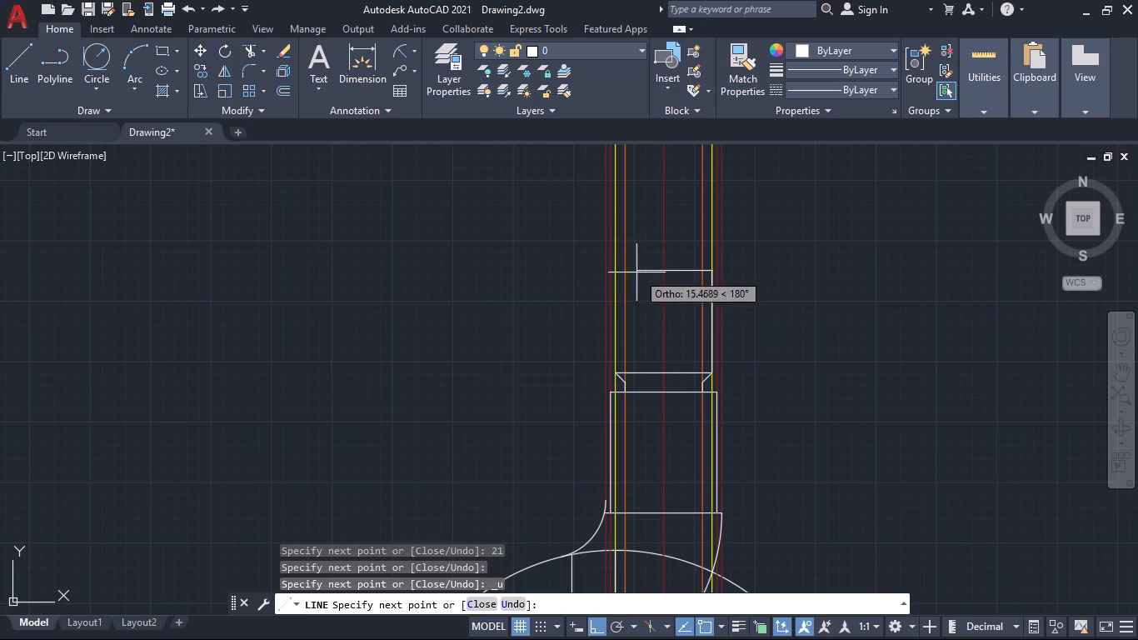
left_click(625, 272)
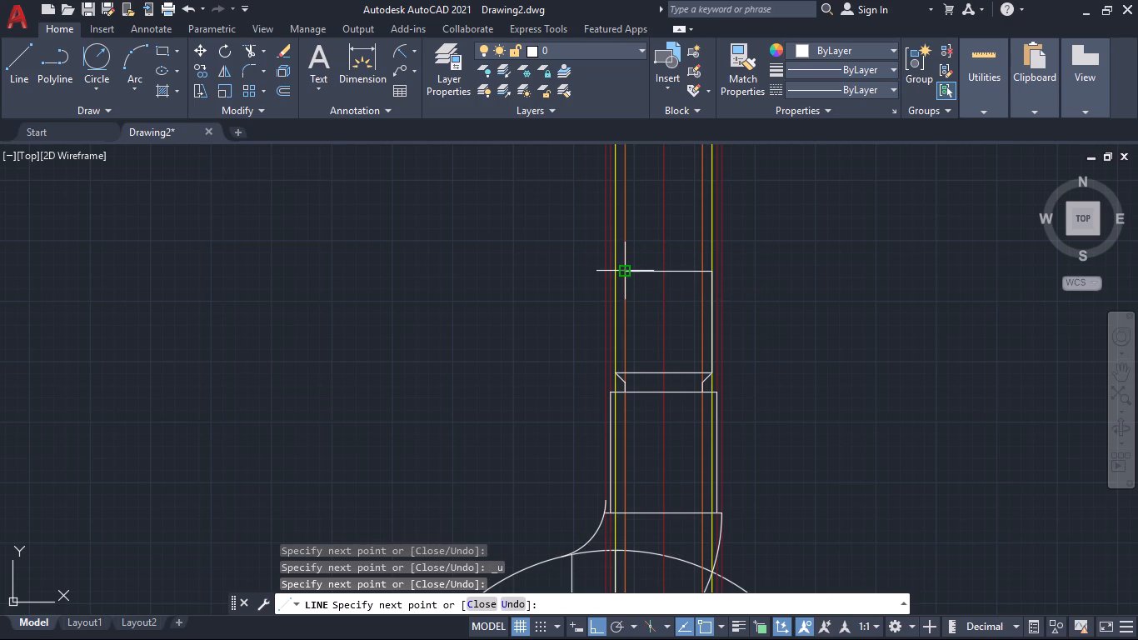
Continue 2 units down the left orange line and 2 units left to the yellow line, closing with a diagonal to the top edge's end.
key("2")
key("Return")
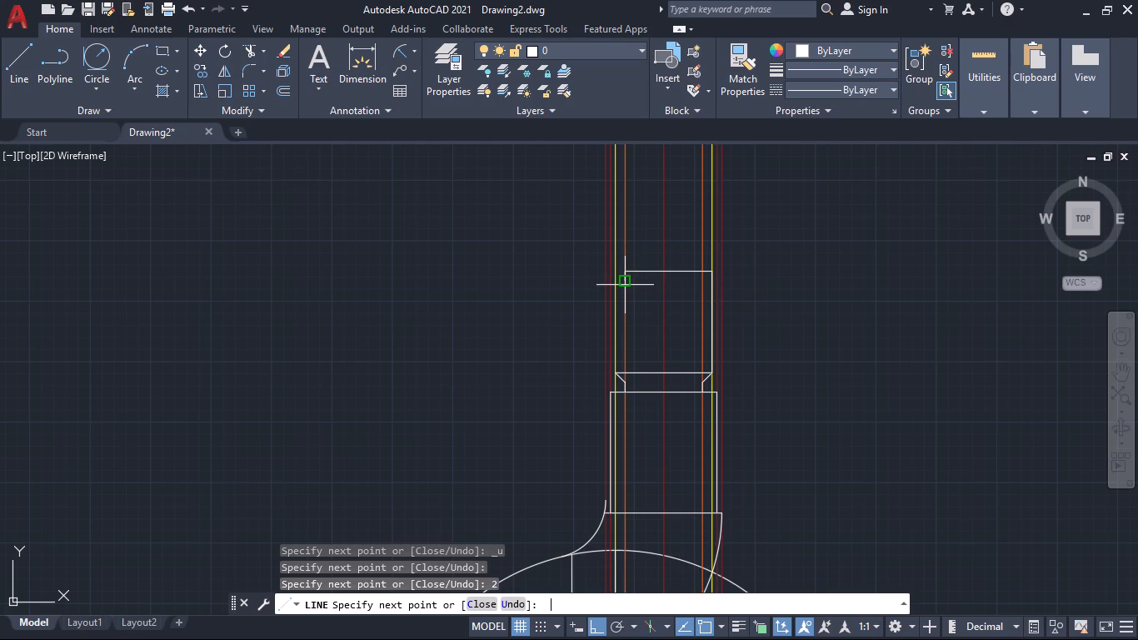
key("2")
key("Return")
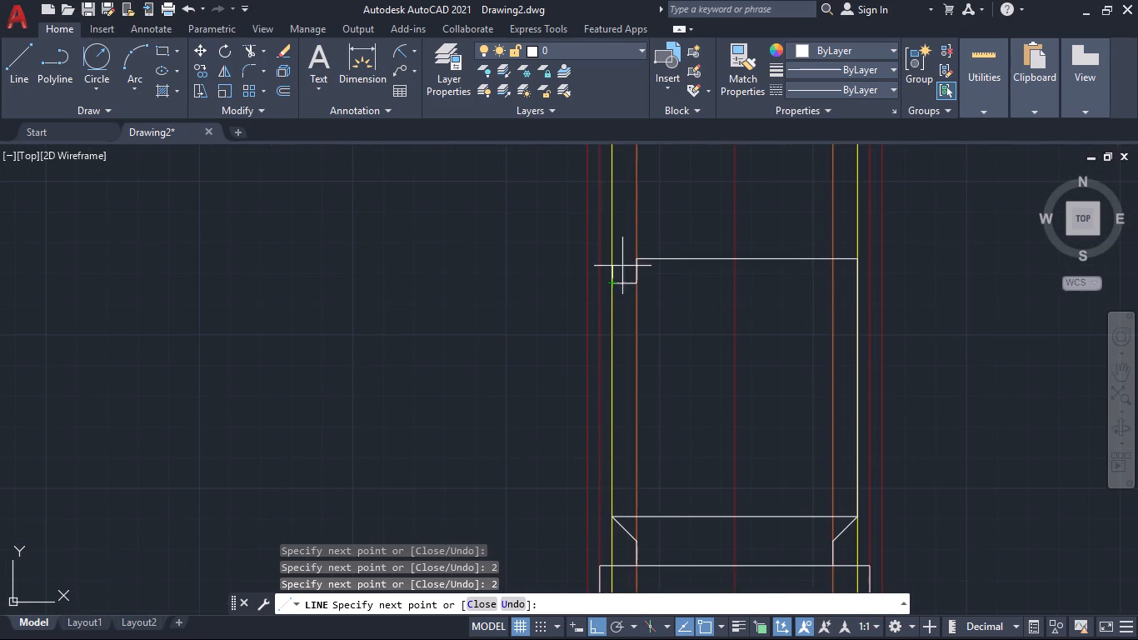
left_click(636, 257)
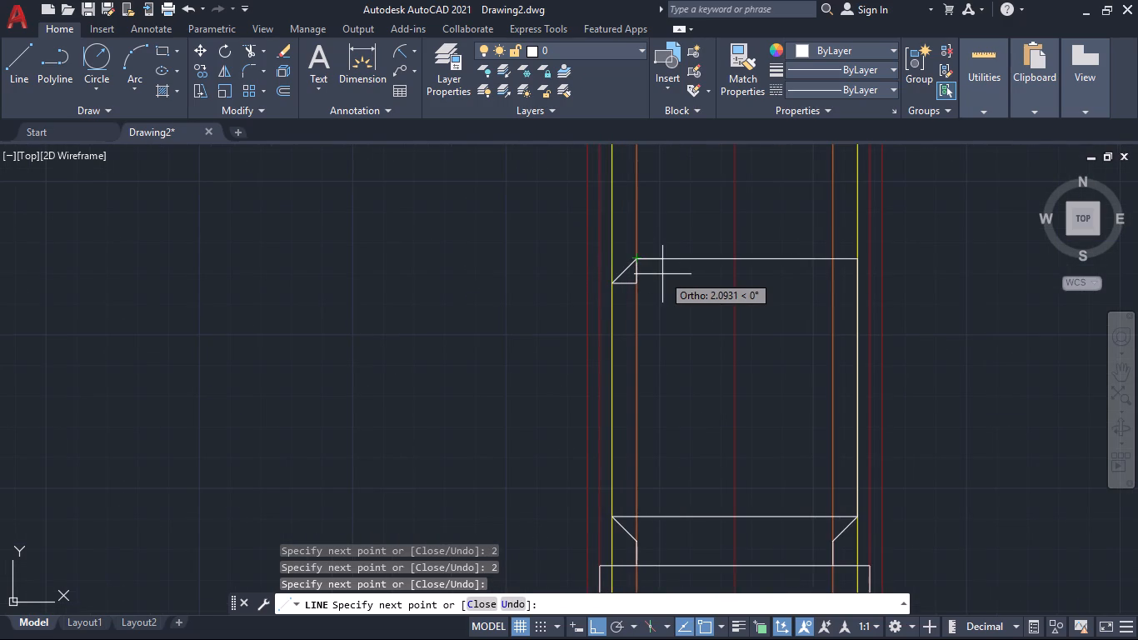
key("space")
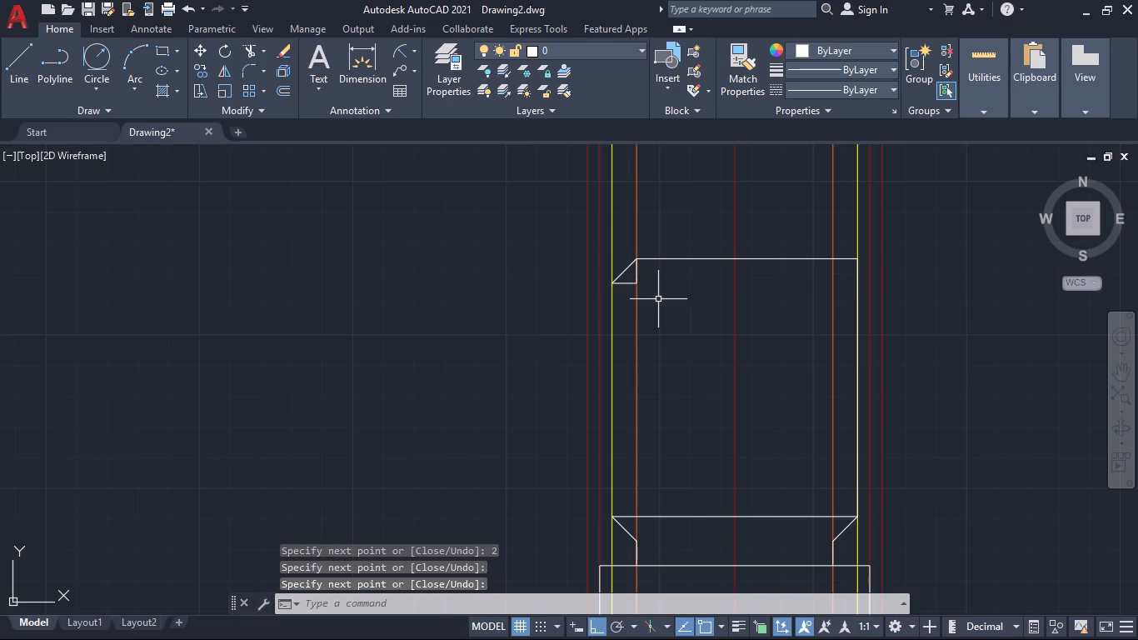
Trim away the short horizontal and vertical helper segments inside the upper section's top-left corner, leaving only the diagonal.
type("tr")
key("Return")
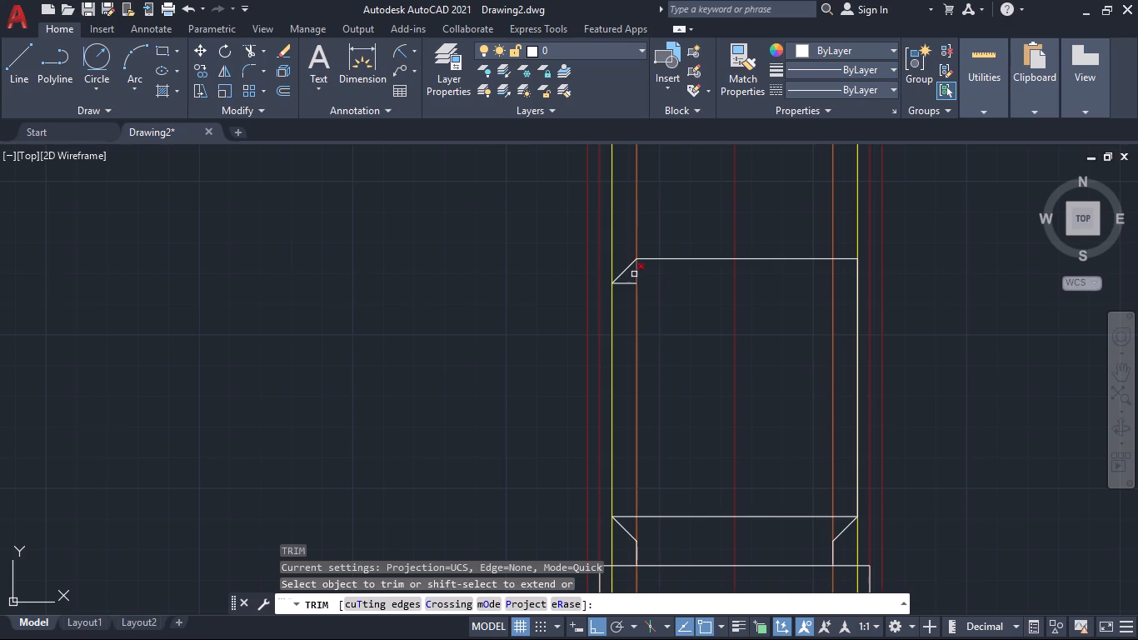
left_click(630, 283)
left_click(636, 273)
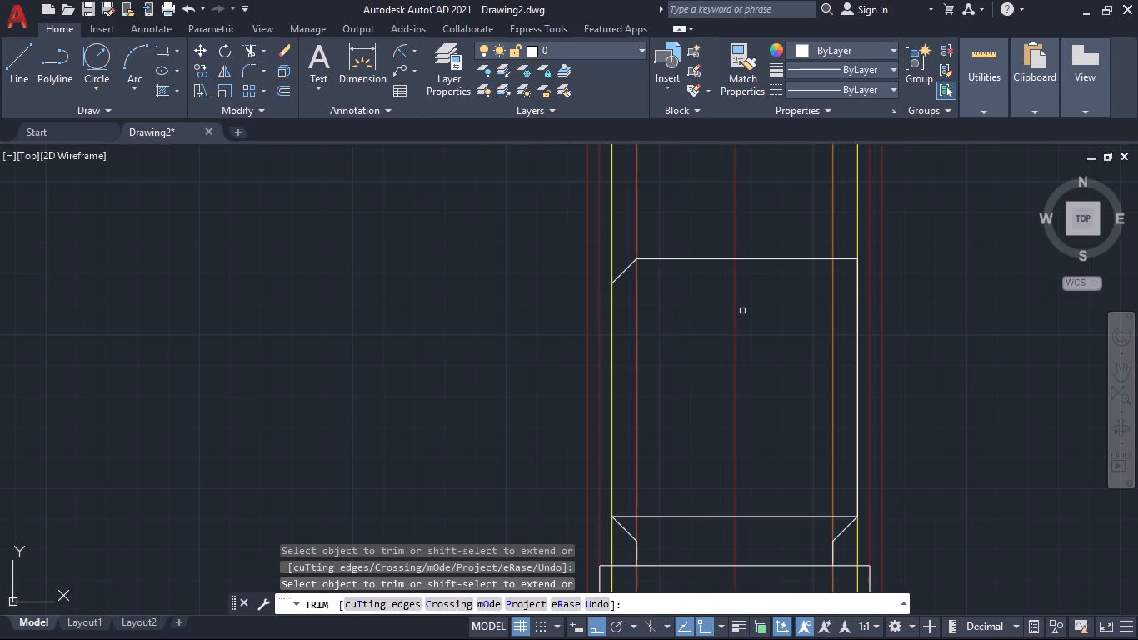
key("Escape")
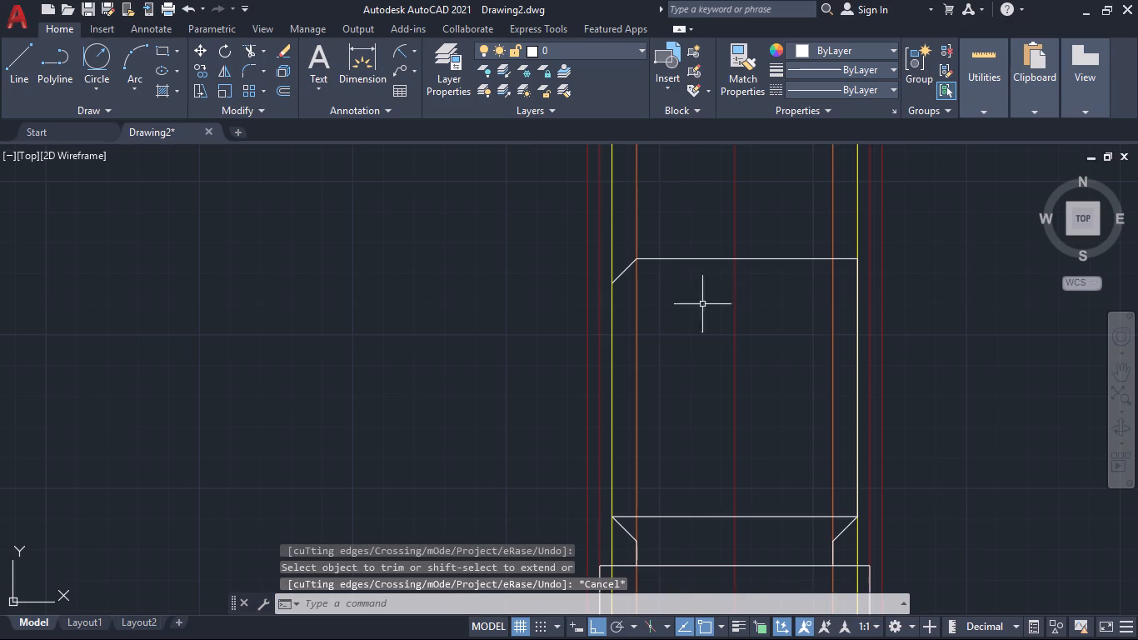
Mirror the top-left corner diagonal about the vertical center line, keeping the source object.
left_click(619, 277)
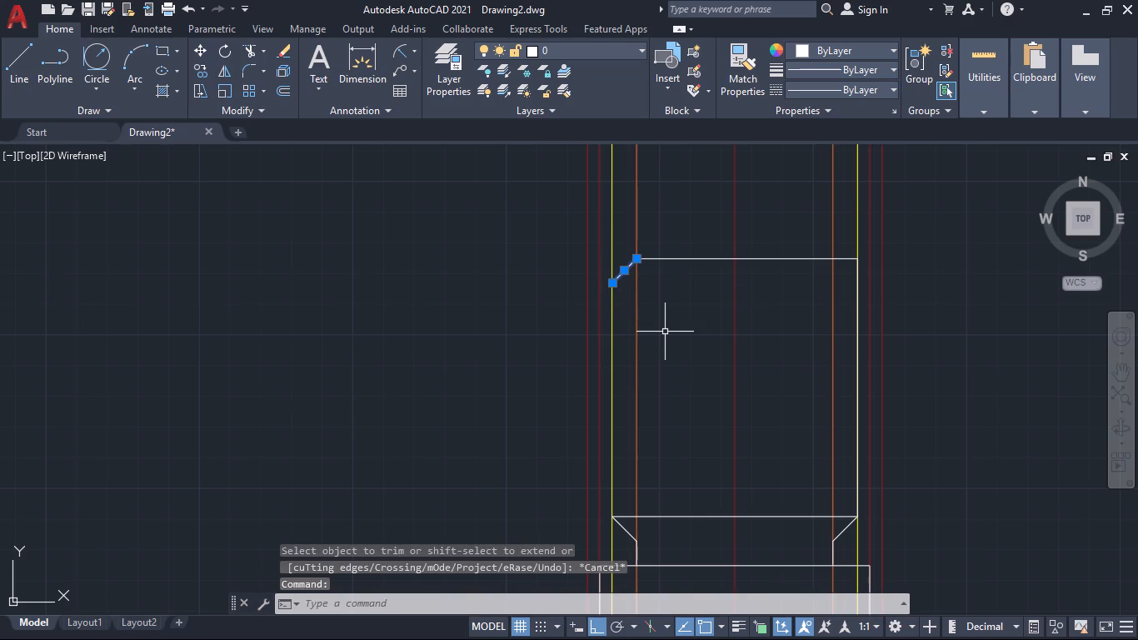
type("mi")
key("Return")
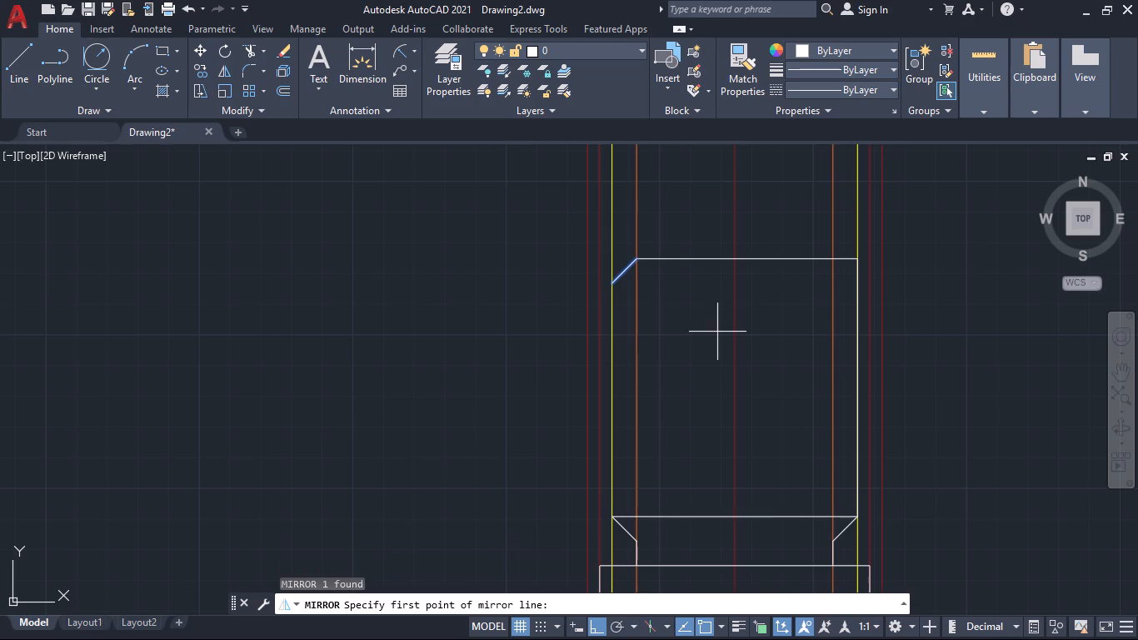
left_click(733, 262)
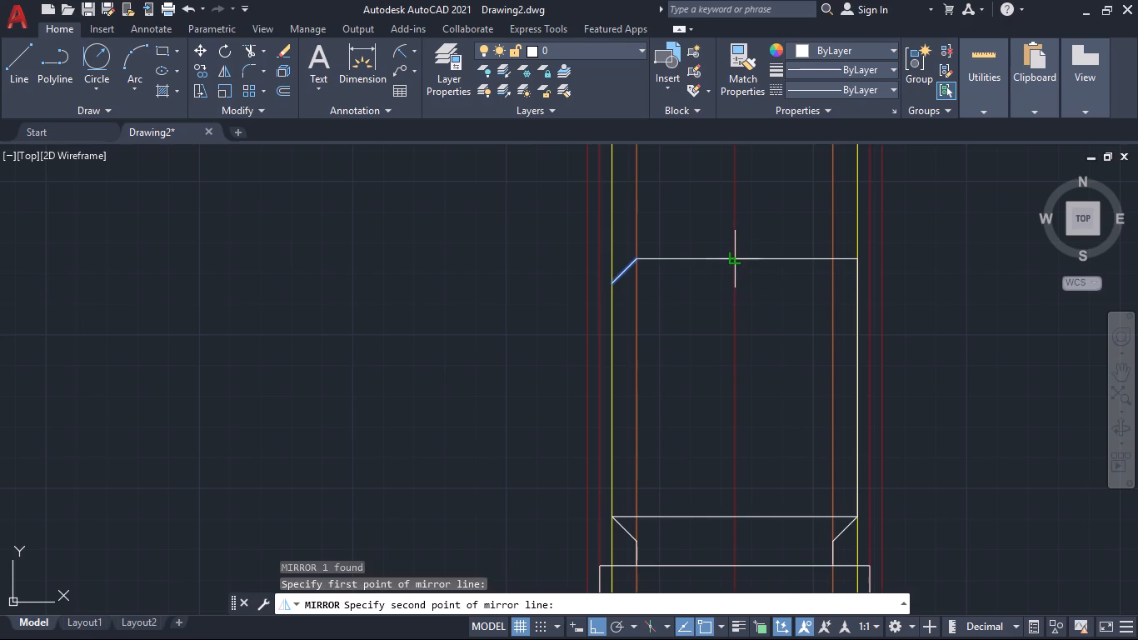
left_click(731, 224)
key("Return")
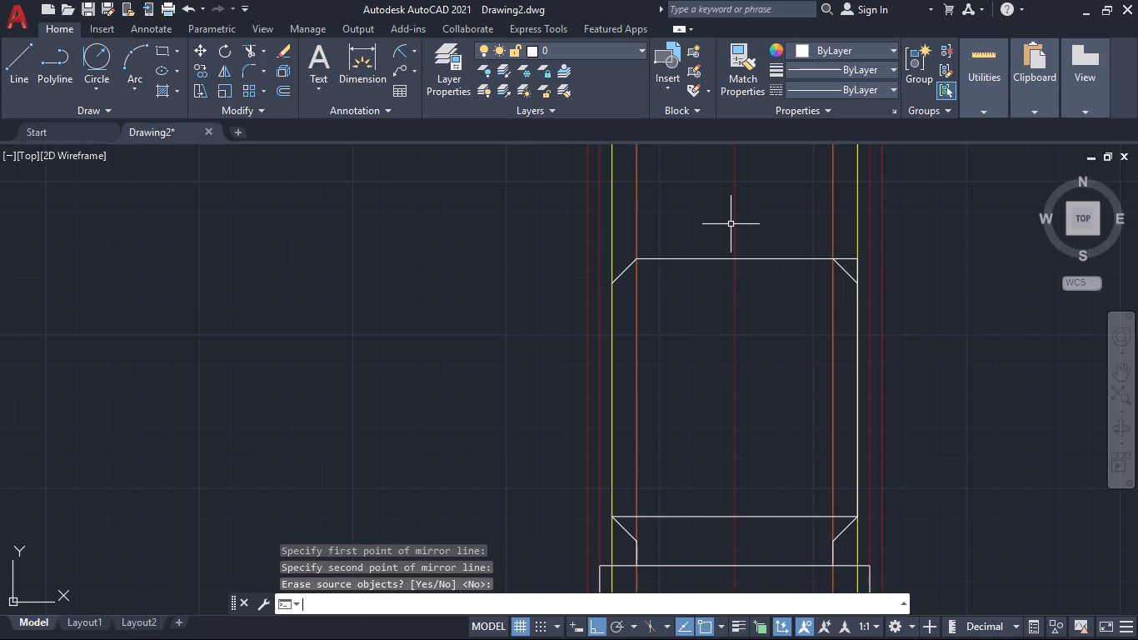
Trim the part of the top edge that extends beyond the mirrored right diagonal.
type("tr")
key("Return")
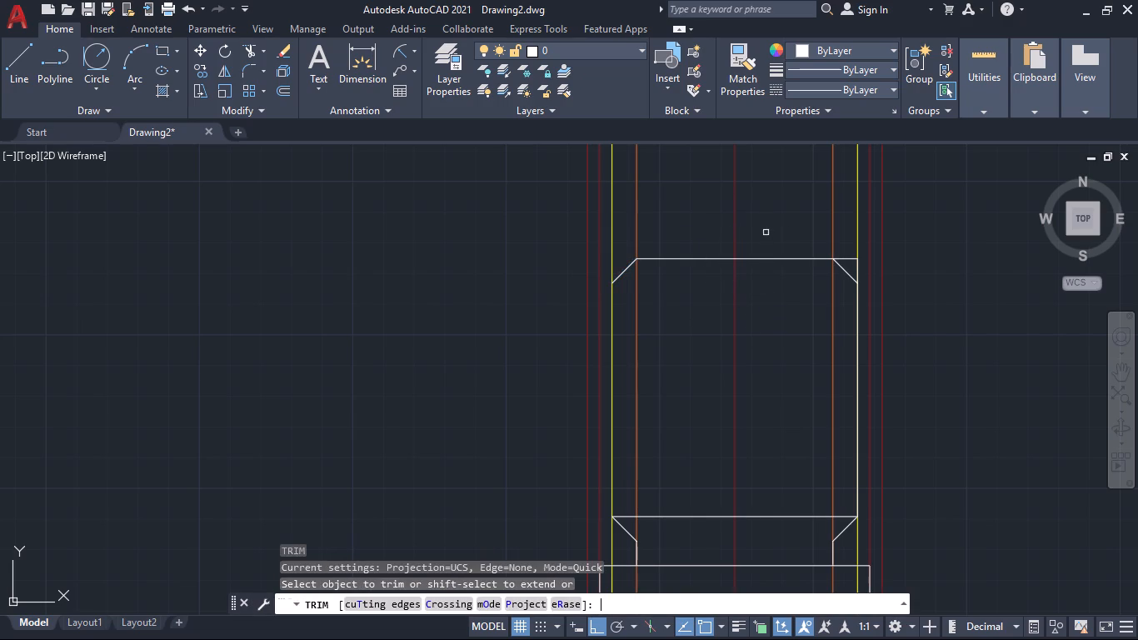
left_click(849, 257)
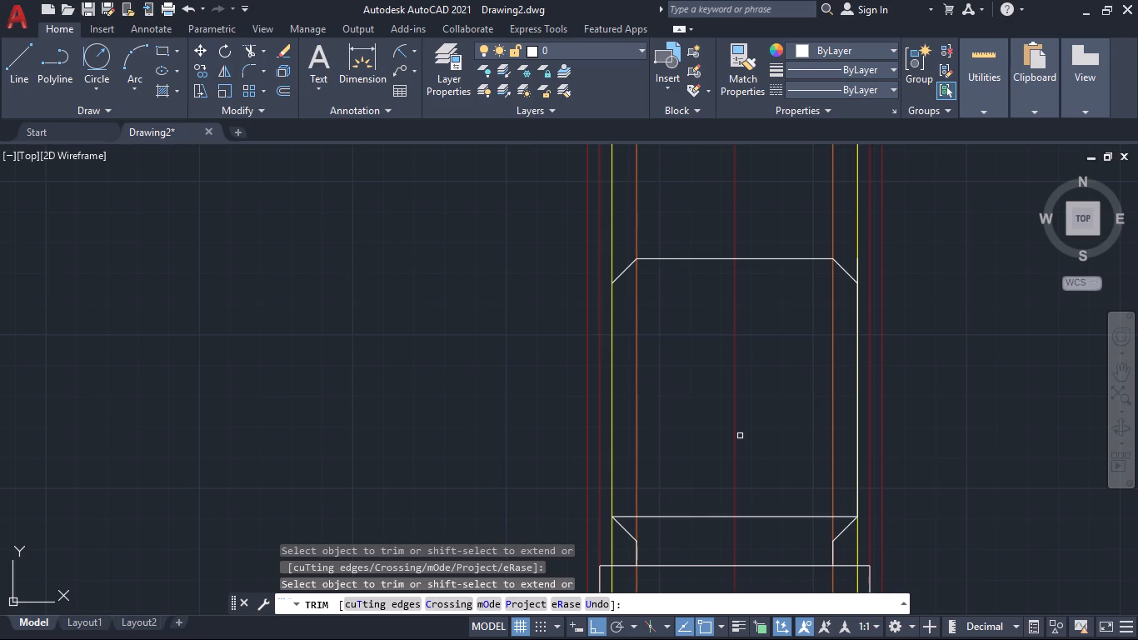
Draw a line joining the lower ends of the neck diagonals, continuing up the right orange line to the top edge.
left_click(25, 61)
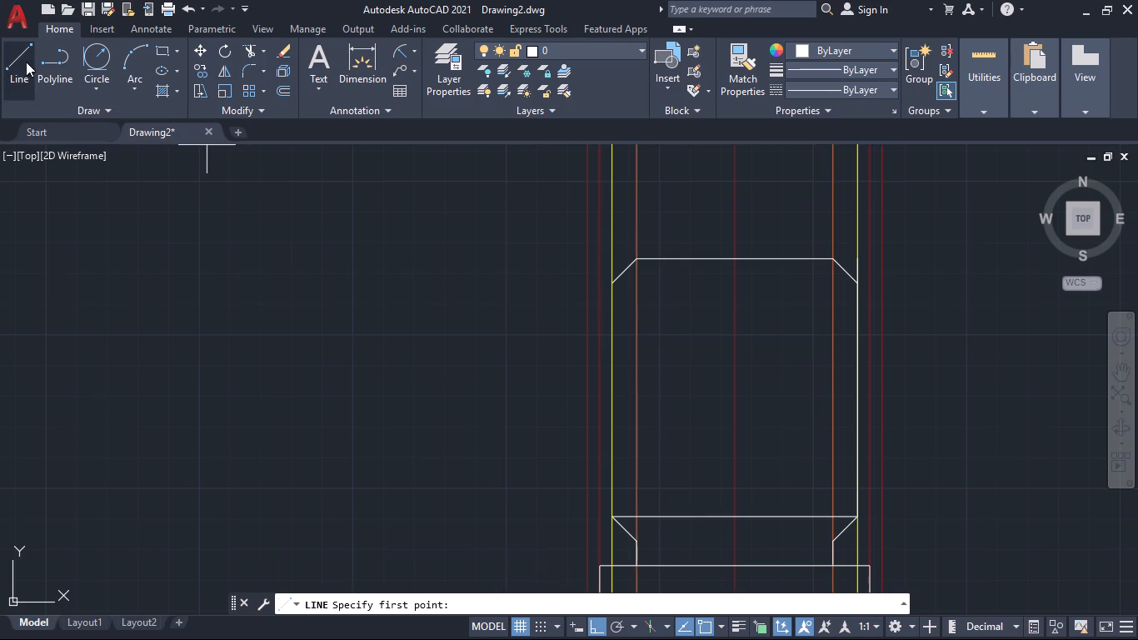
left_click(636, 542)
left_click(831, 545)
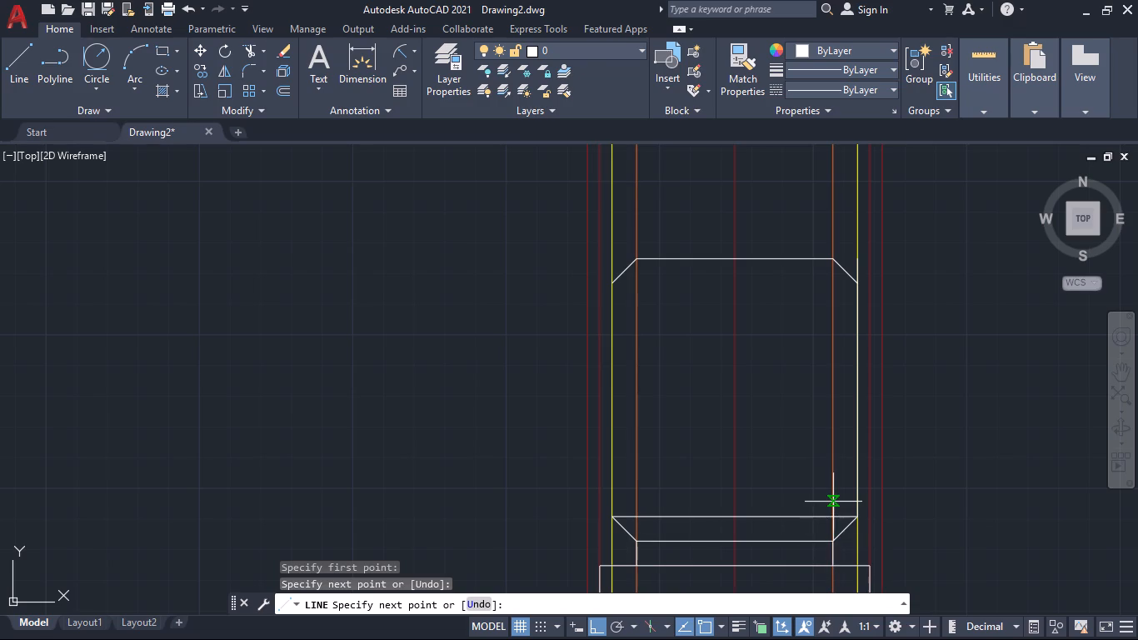
left_click(831, 262)
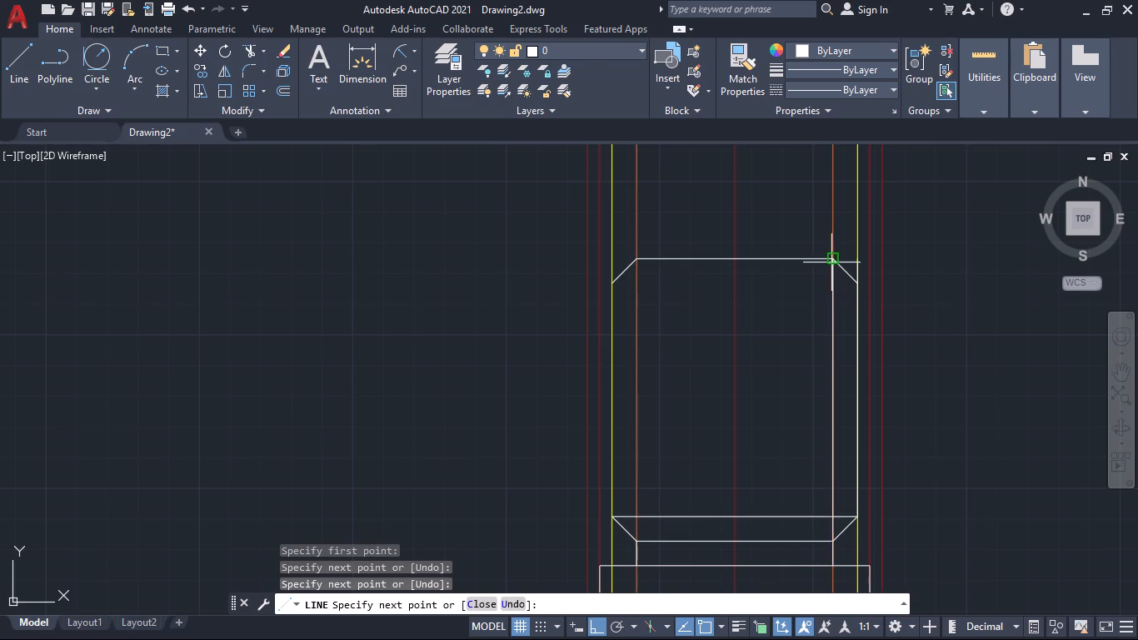
key("space")
Draw a horizontal line joining the lower ends of the two top corner diagonals.
key("space")
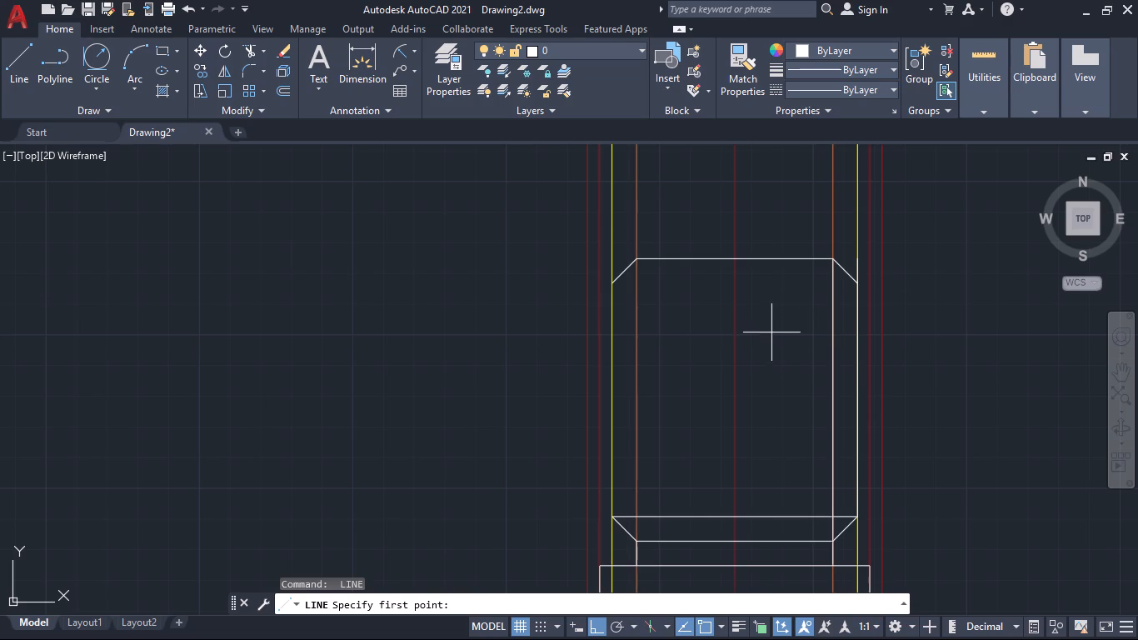
left_click(611, 282)
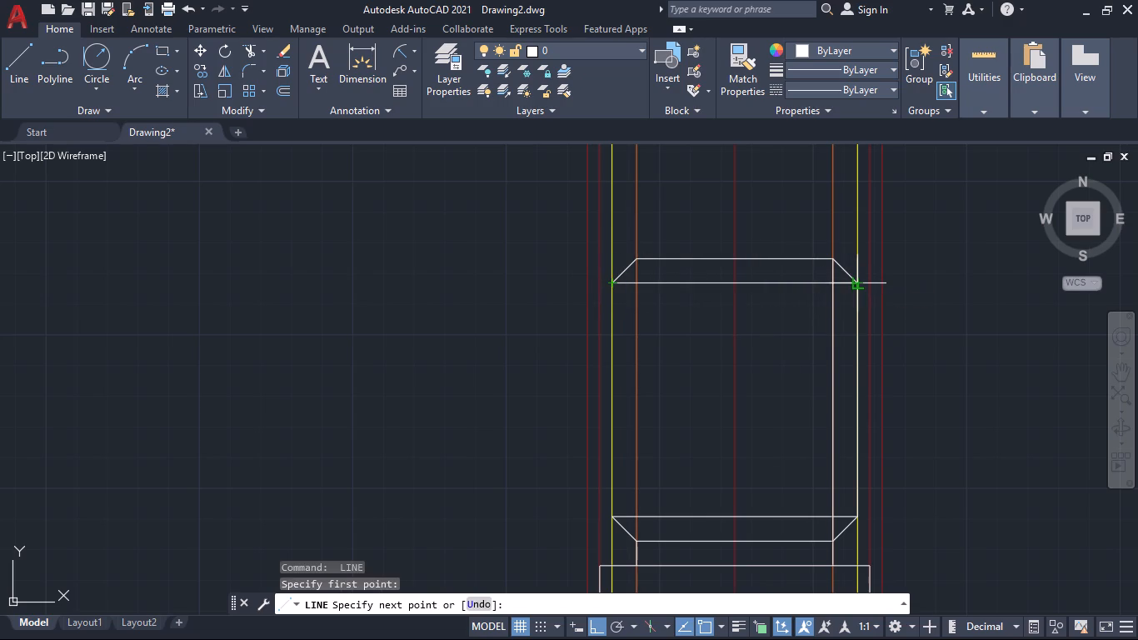
left_click(856, 282)
key("space")
Draw the section's left side along the yellow line, from the top diagonal's lower end down to the neck diagonal.
key("space")
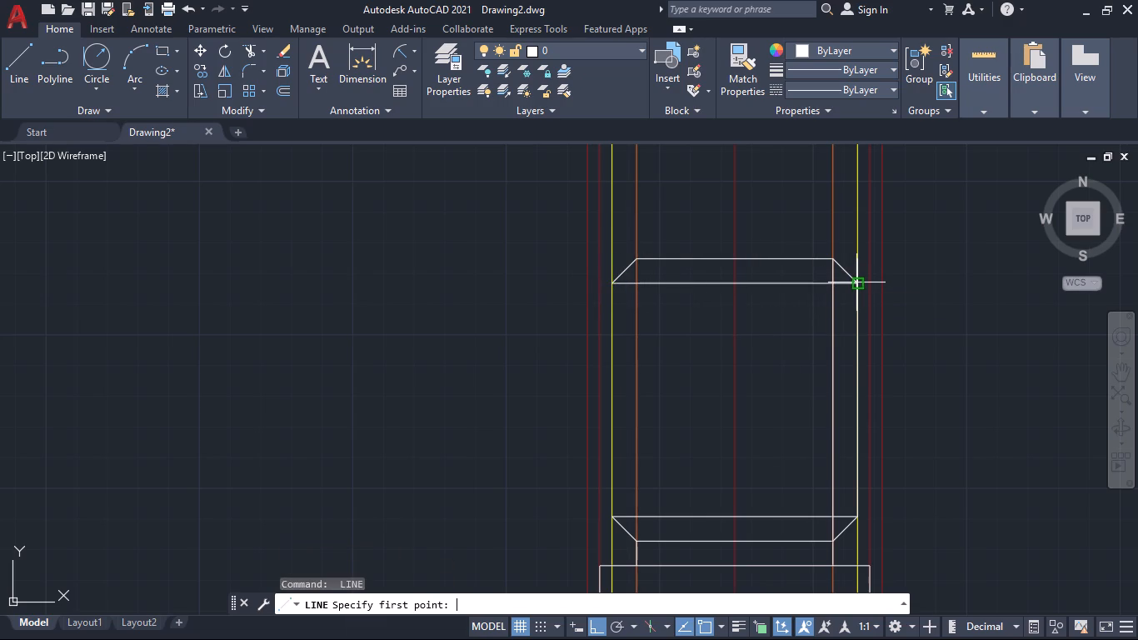
left_click(611, 284)
left_click(614, 518)
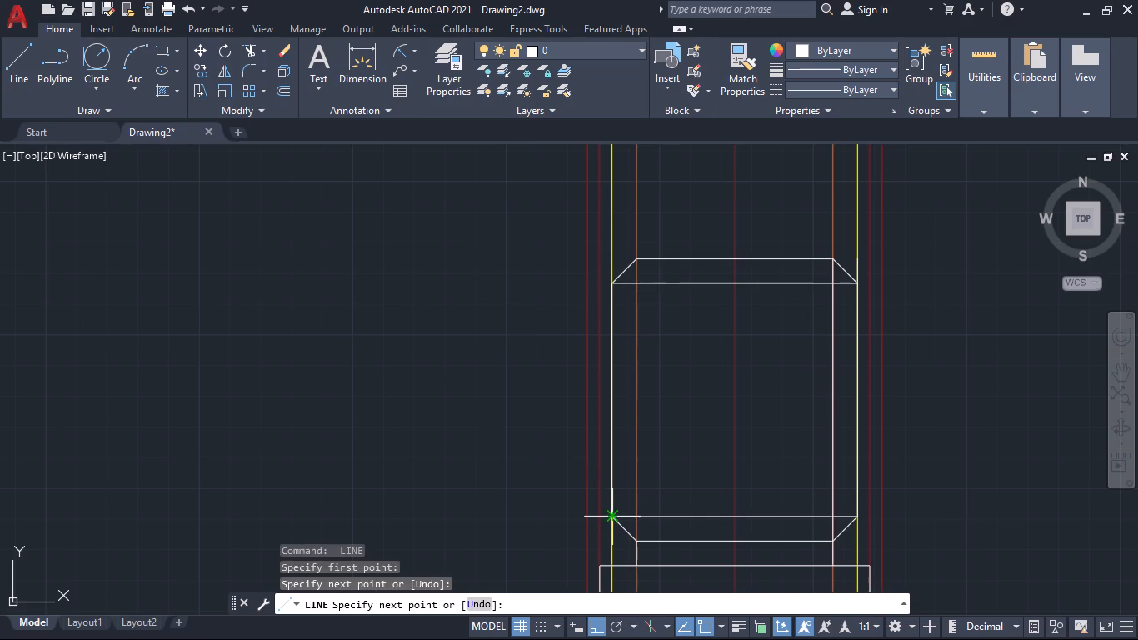
key("space")
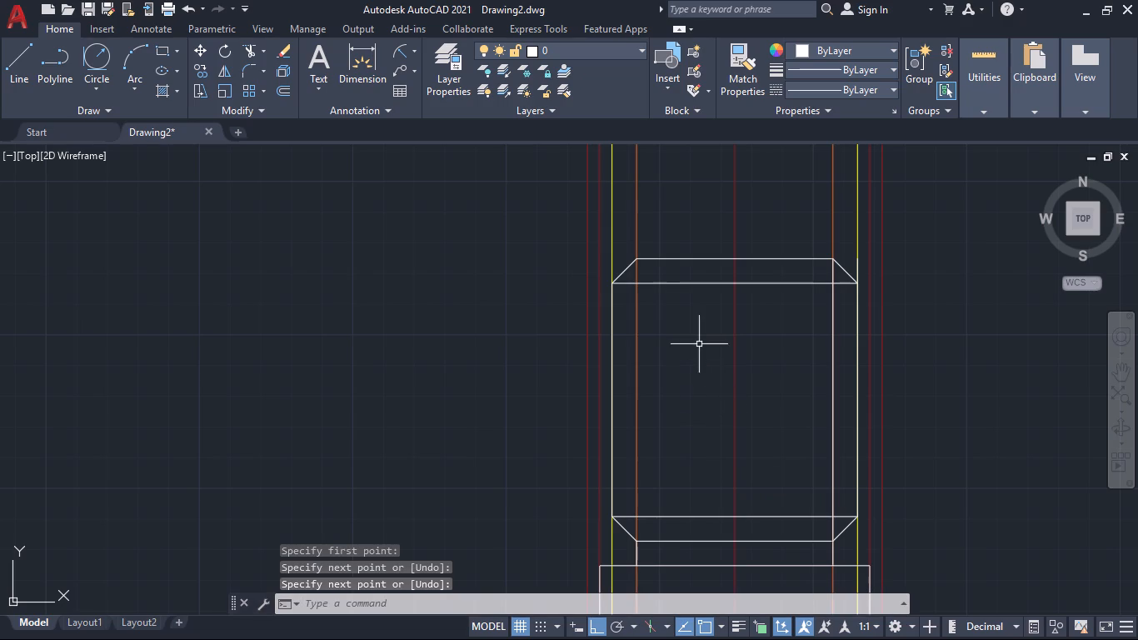
Draw a vertical line along the left orange line from the neck diagonal's lower end to the top edge's left end.
key("space")
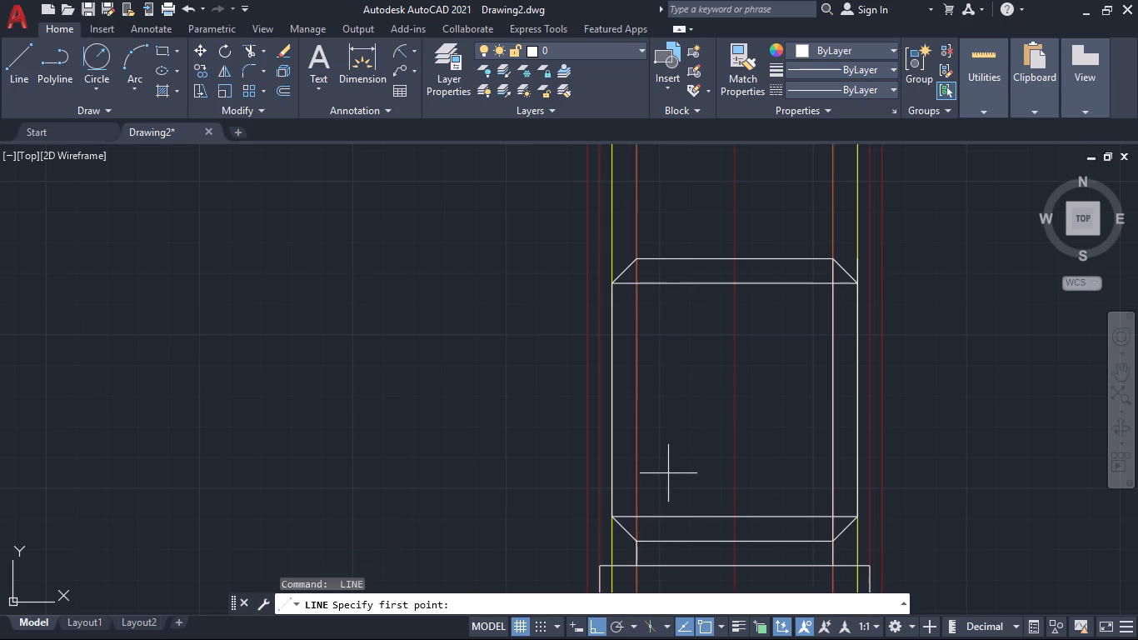
left_click(637, 540)
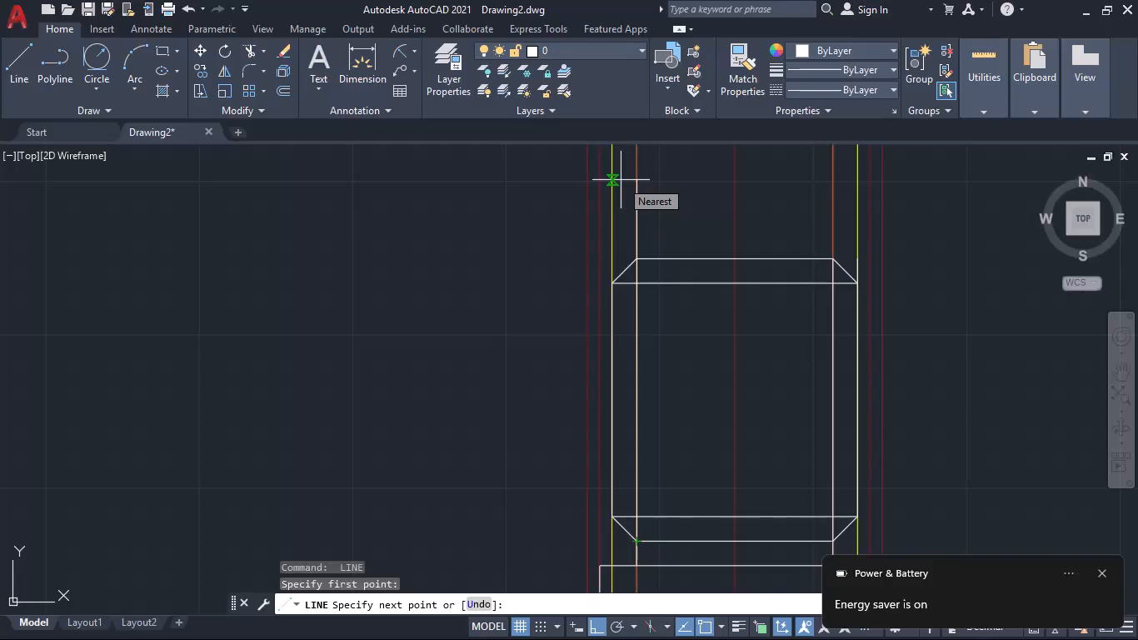
left_click(637, 261)
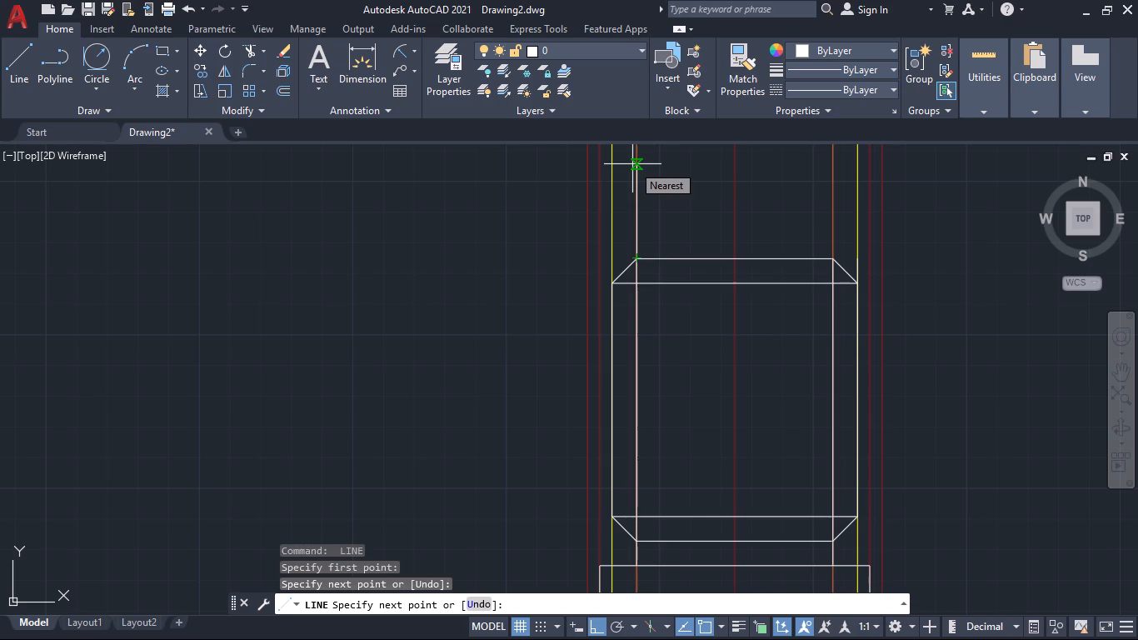
Continue the line 15 units up, across to the right orange line, and down to the top edge's right end.
type("15")
key("Return")
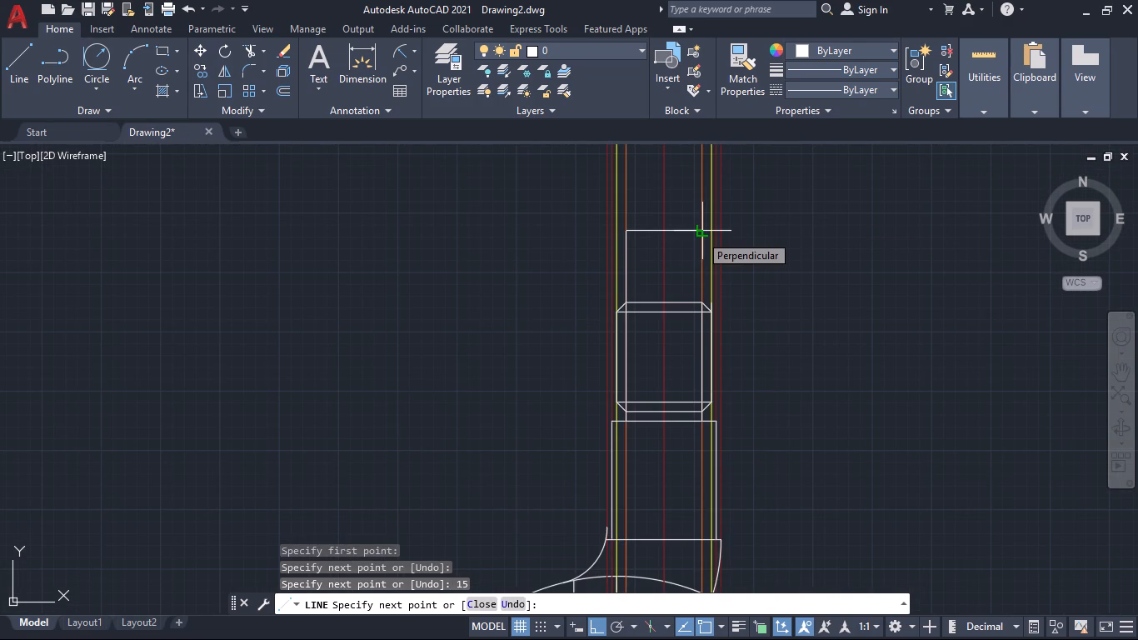
left_click(700, 234)
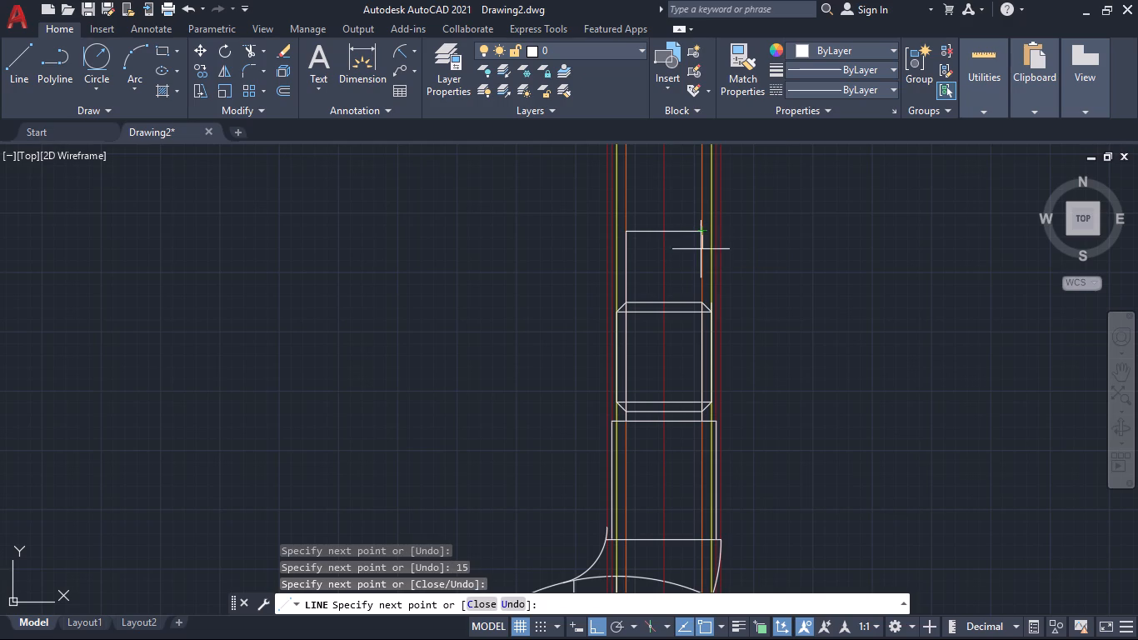
left_click(703, 305)
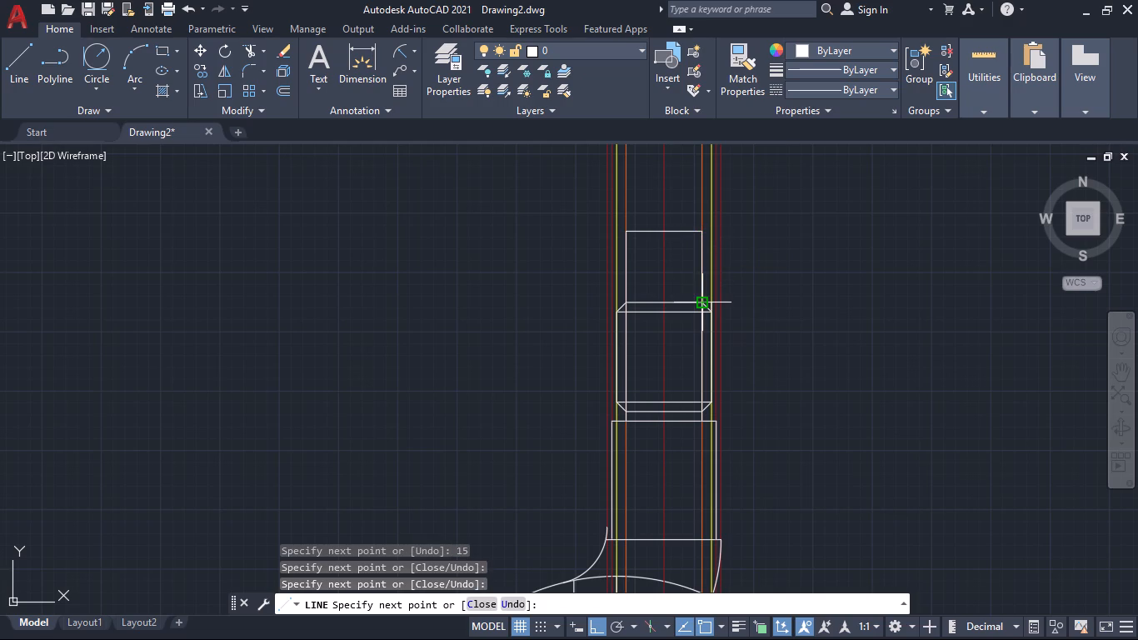
key("space")
With polar tracking on at 45° increments, draw a 45° line about 35 units long up and outward from the chamfered section's top-edge right end.
key("space")
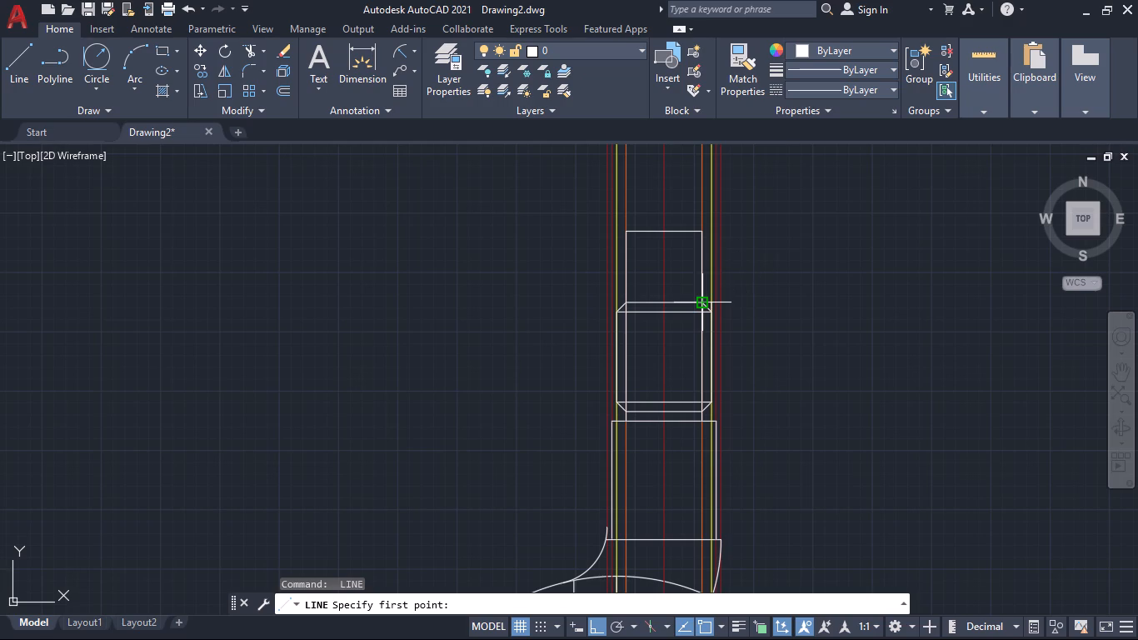
left_click(619, 623)
left_click(634, 623)
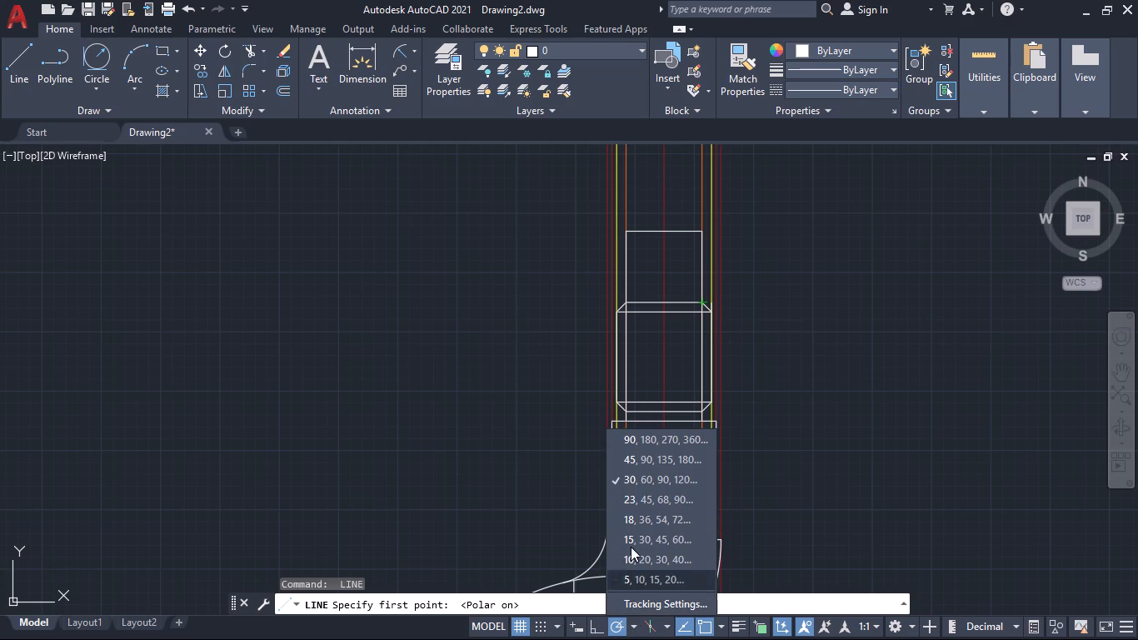
left_click(643, 458)
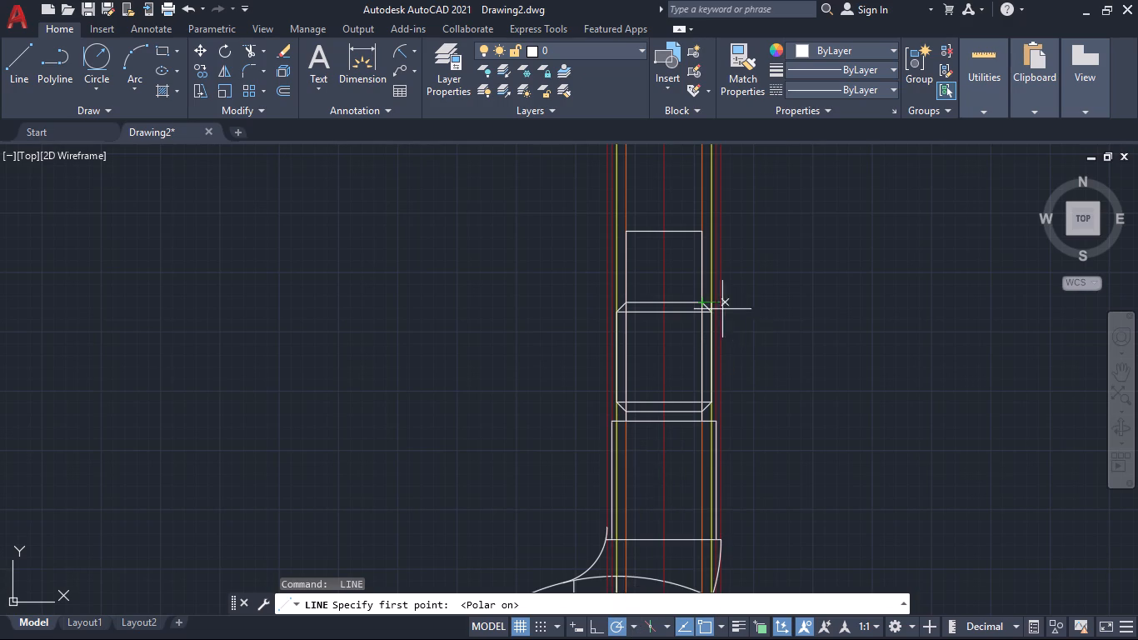
left_click(698, 304)
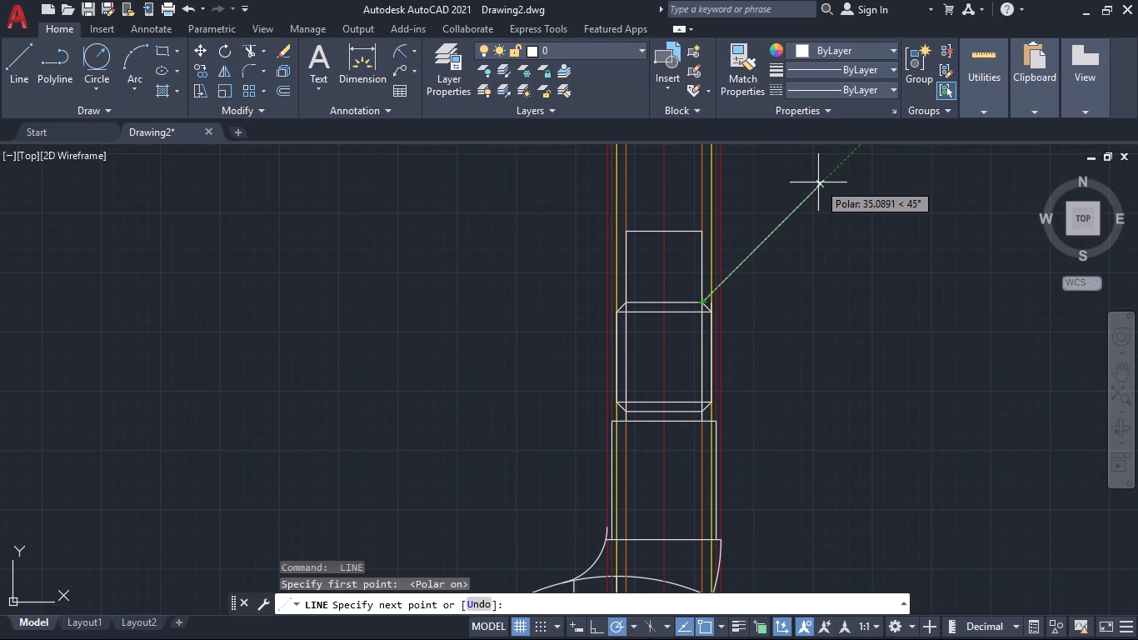
left_click(818, 182)
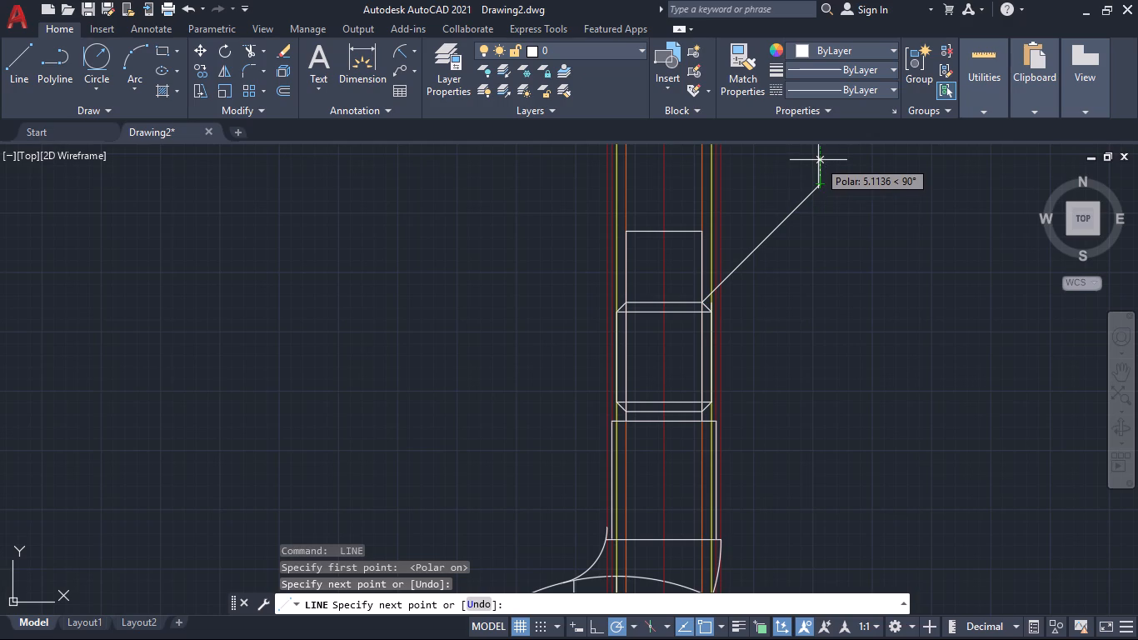
key("space")
Draw a horizontal line about 25 units to the right from the 15-unit block's upper right corner.
key("space")
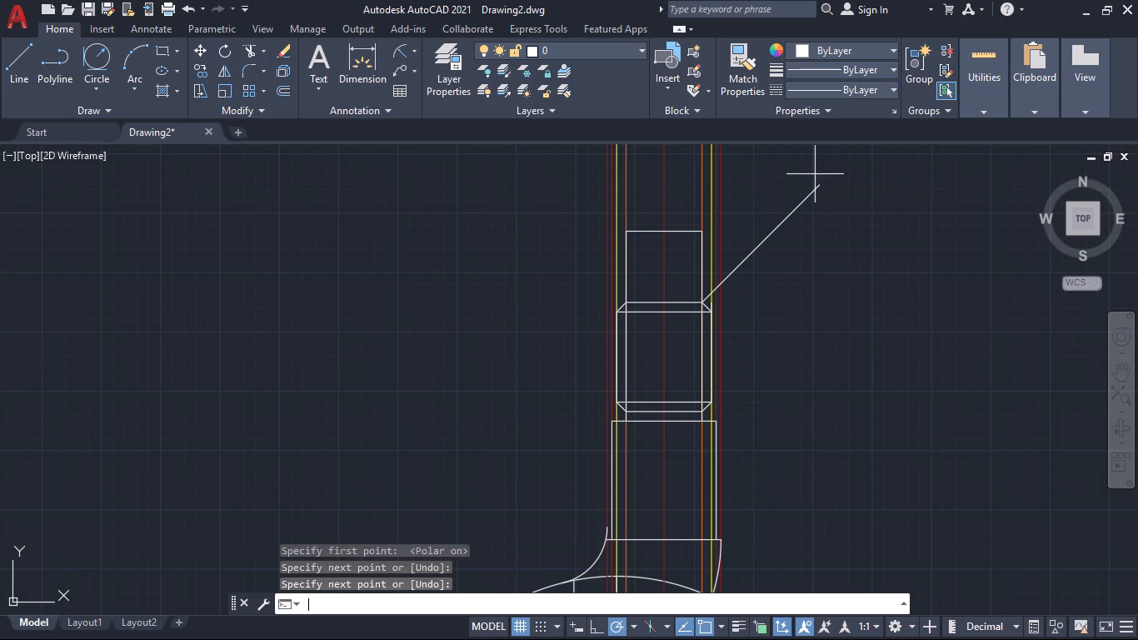
left_click(700, 236)
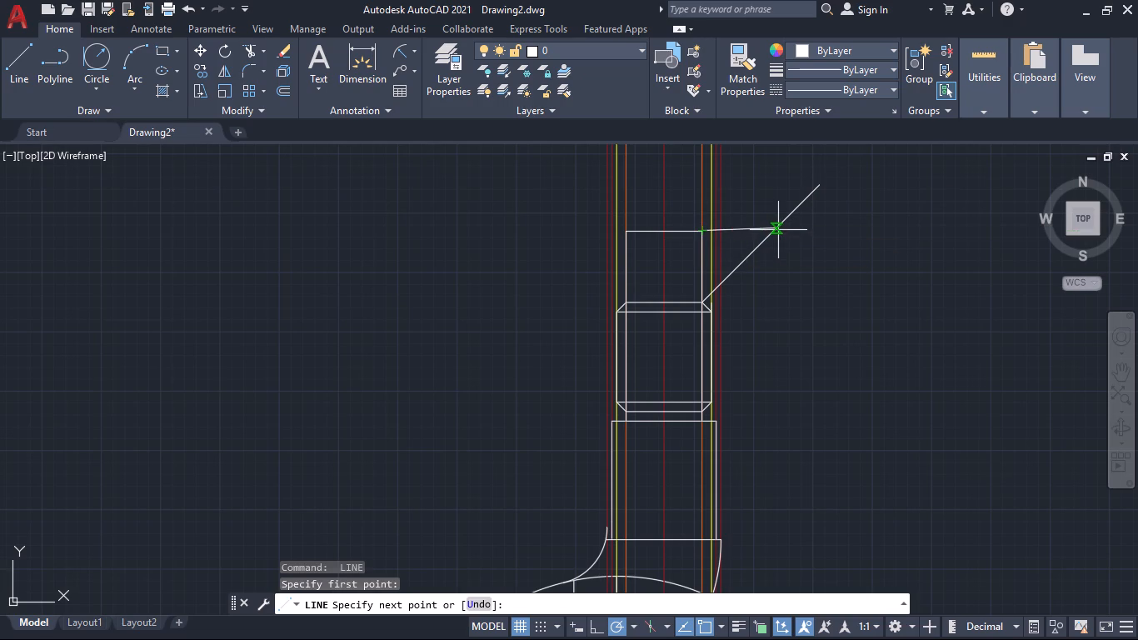
left_click(823, 227)
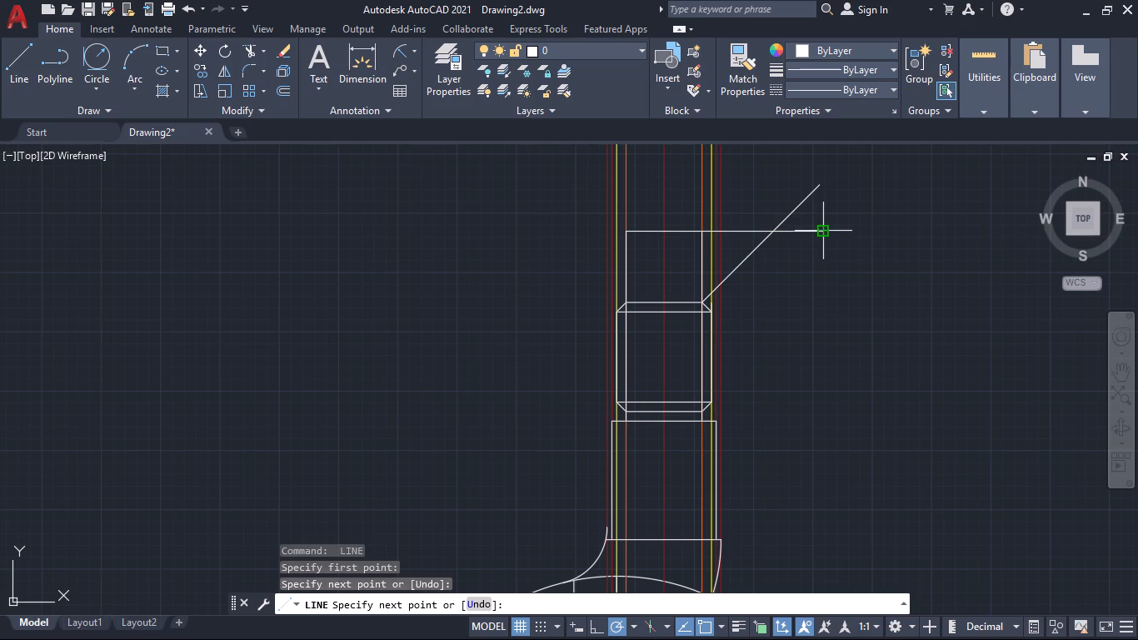
key("space")
From the midpoint of the horizontal line beside the block, draw a line 5 units up and about 39 units left across the shank.
key("space")
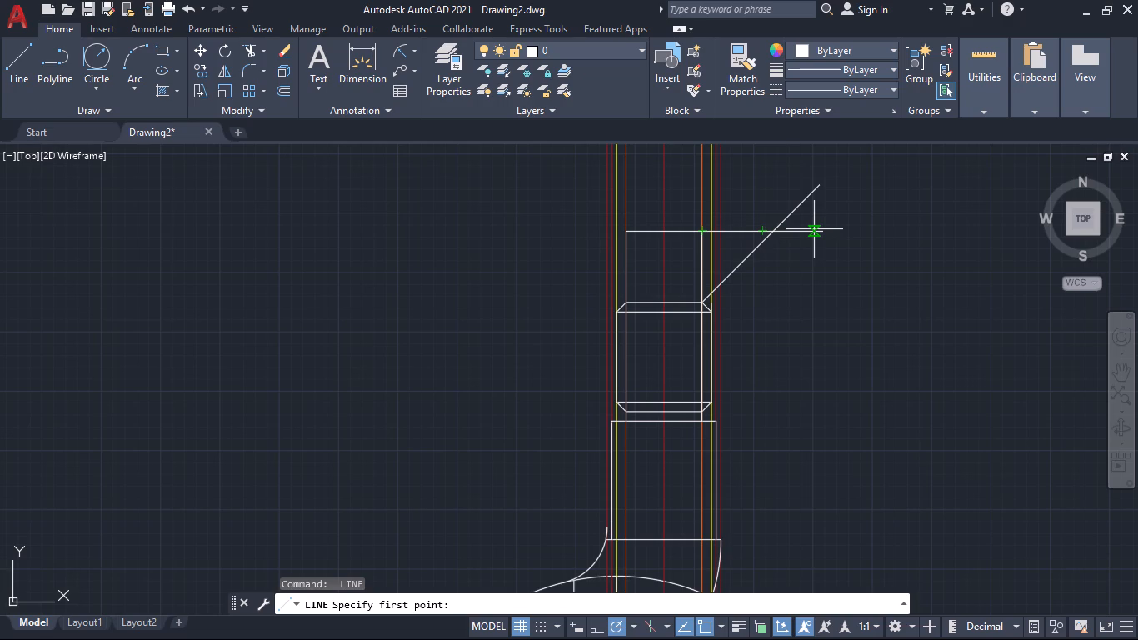
left_click(764, 232)
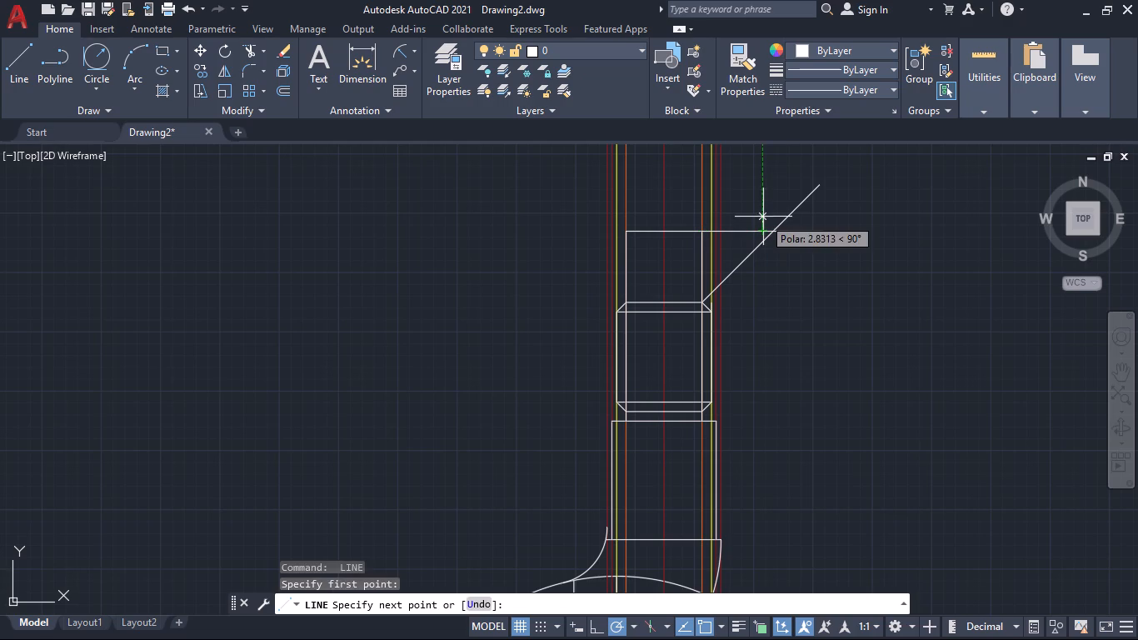
key("5")
key("Return")
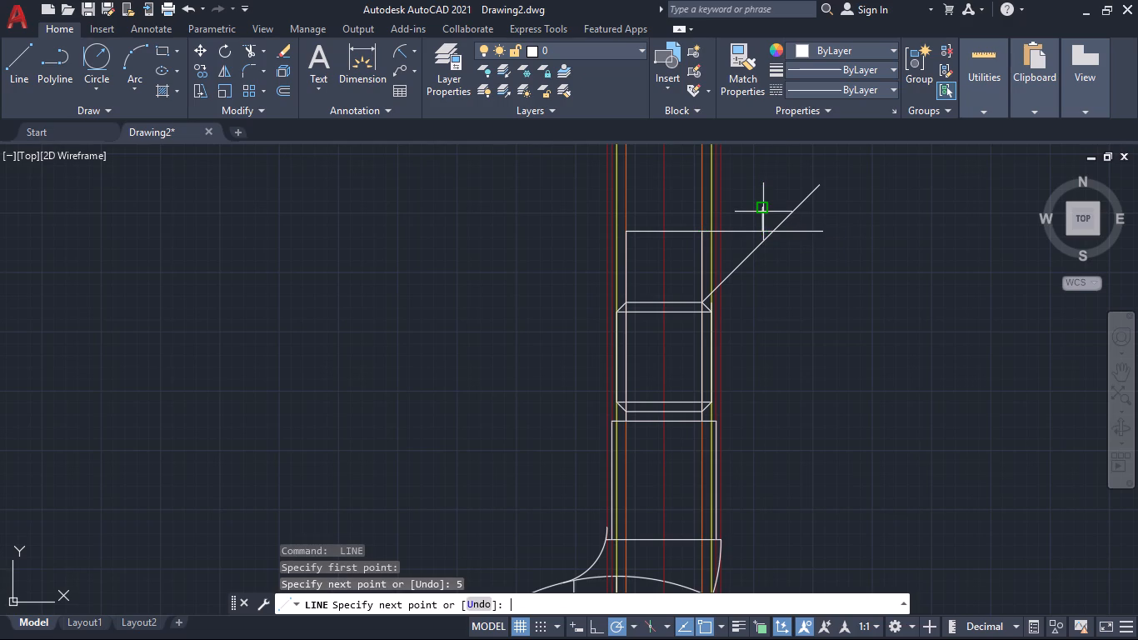
left_click(578, 207)
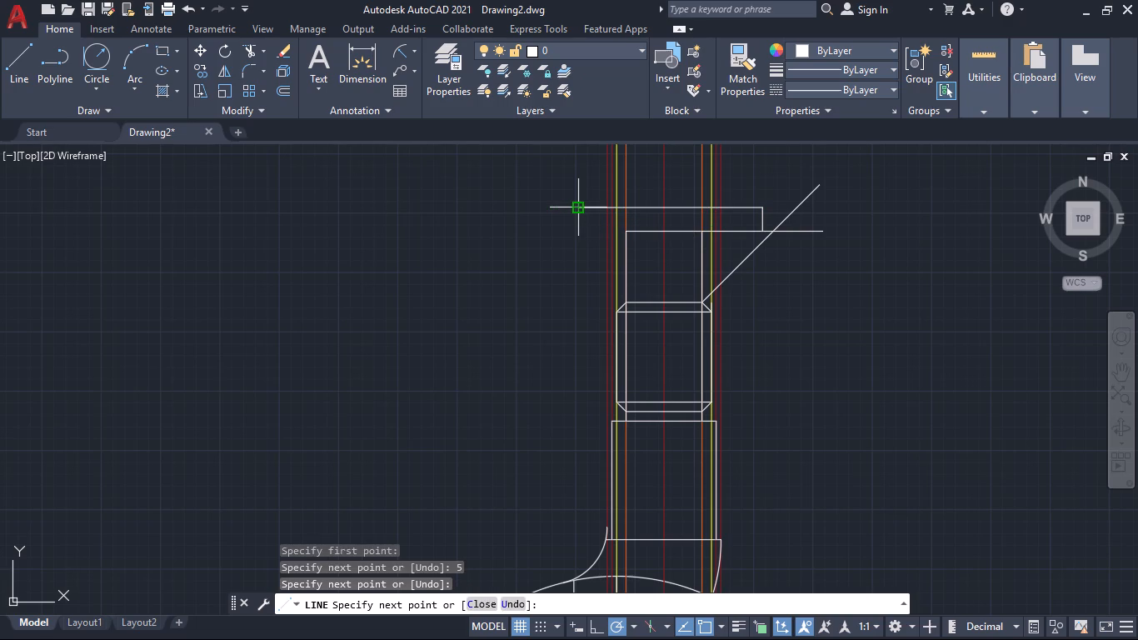
key("Escape")
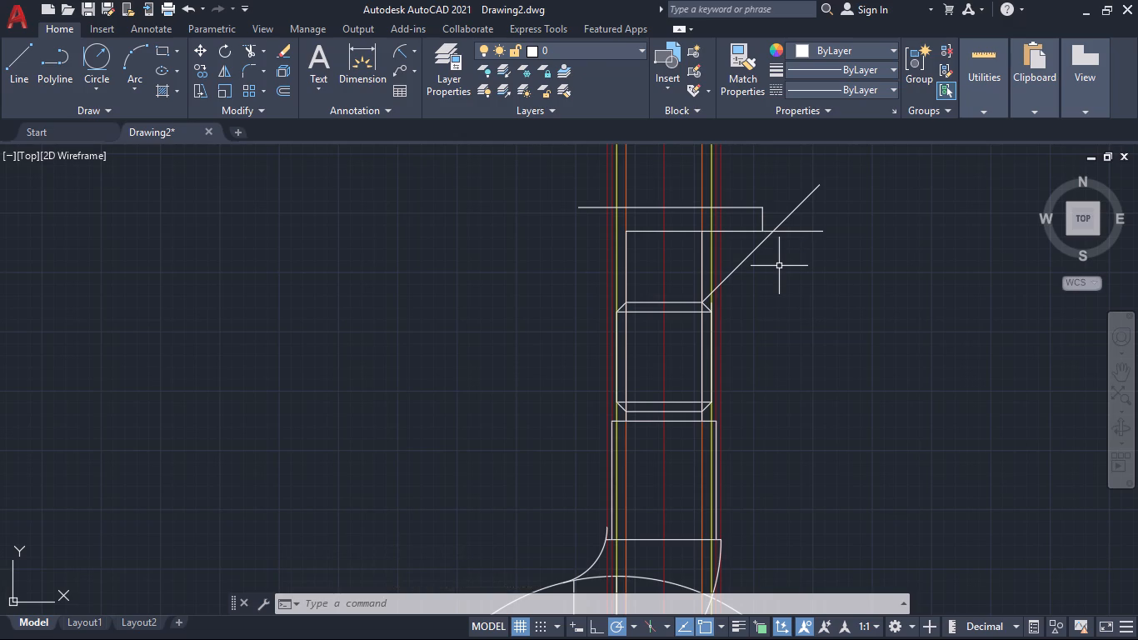
Fillet the new upper horizontal line and the 45° line with a radius of 5.
key("f")
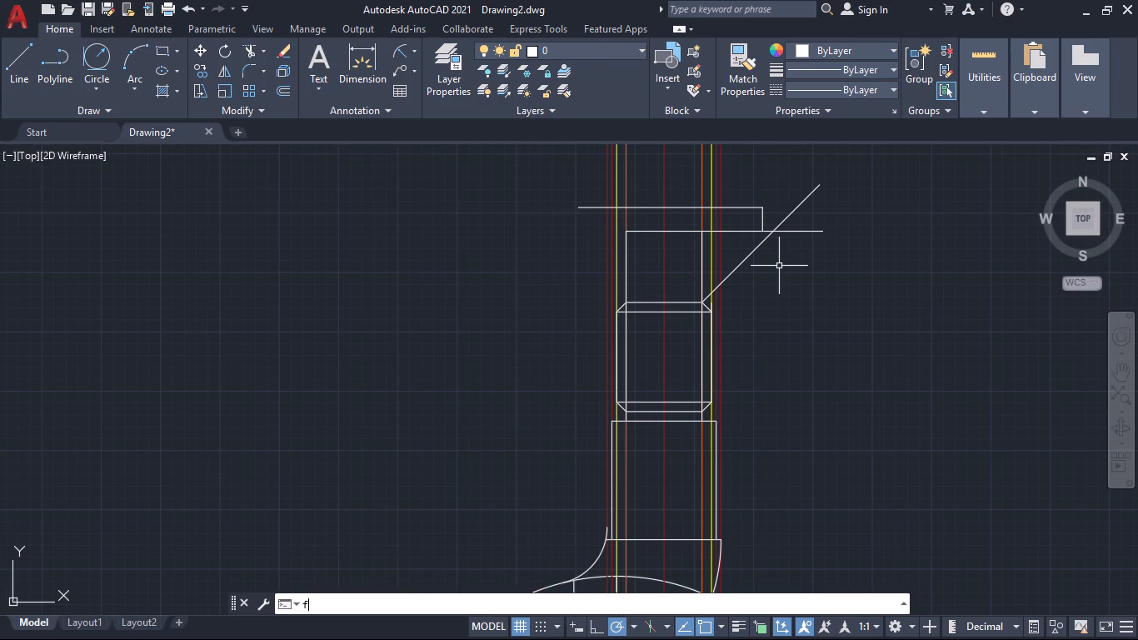
key("Return")
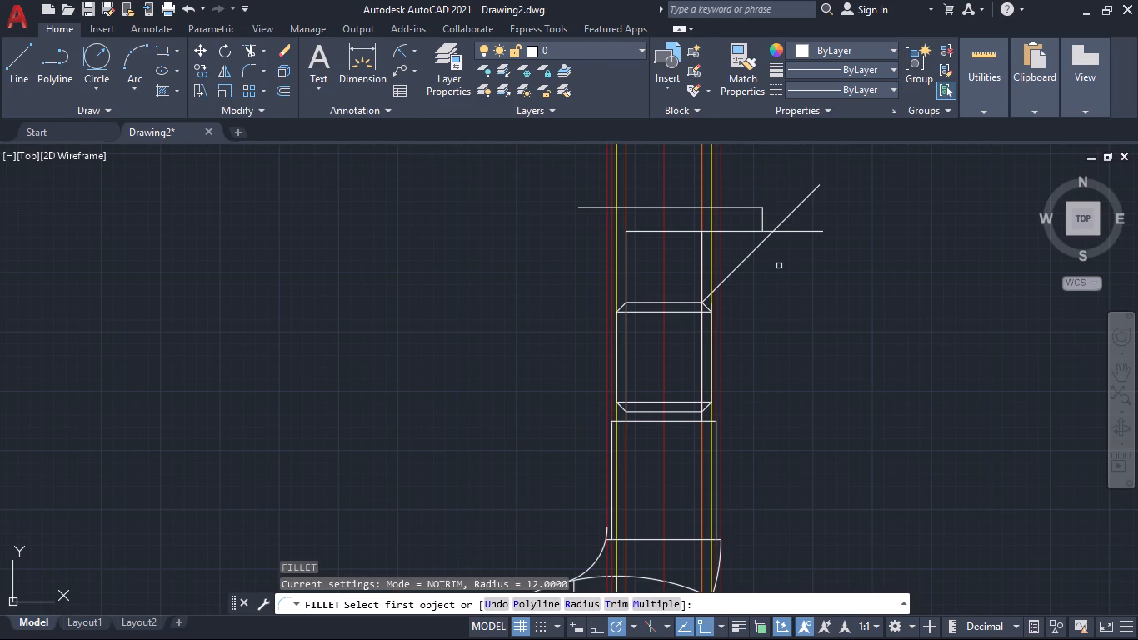
key("5")
key("BackSpace")
key("r")
key("Return")
key("5")
key("Return")
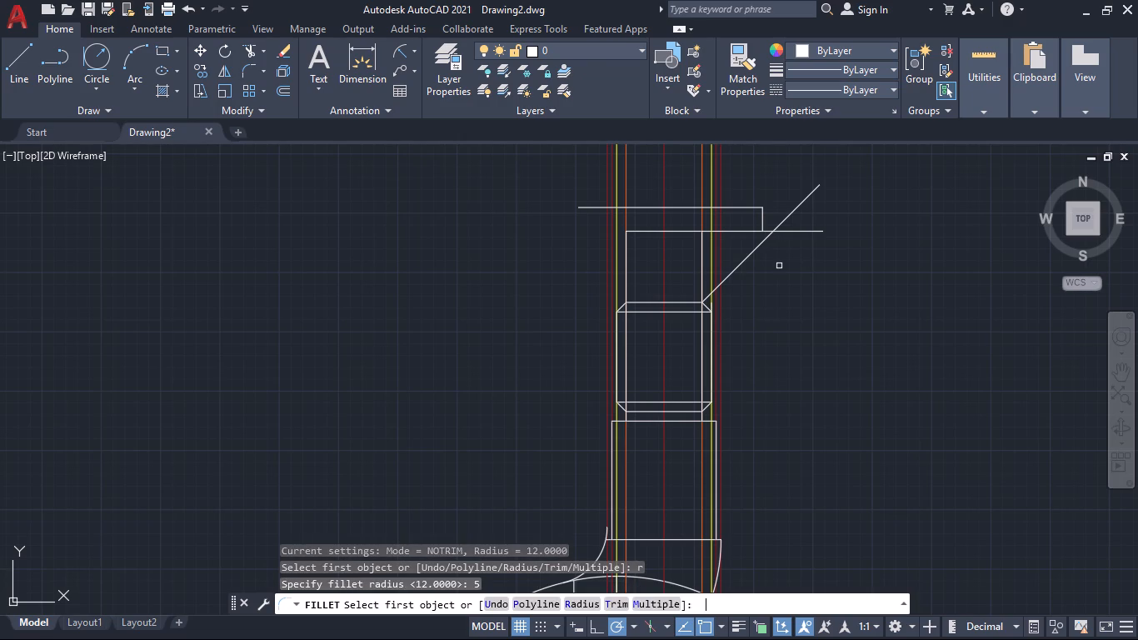
left_click(744, 207)
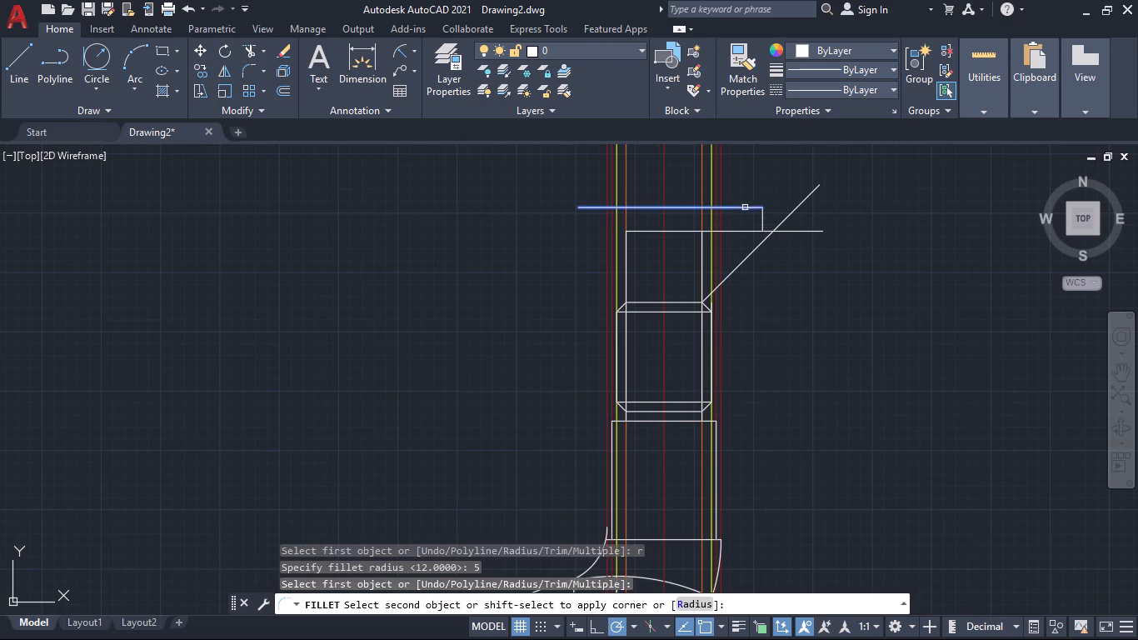
left_click(761, 247)
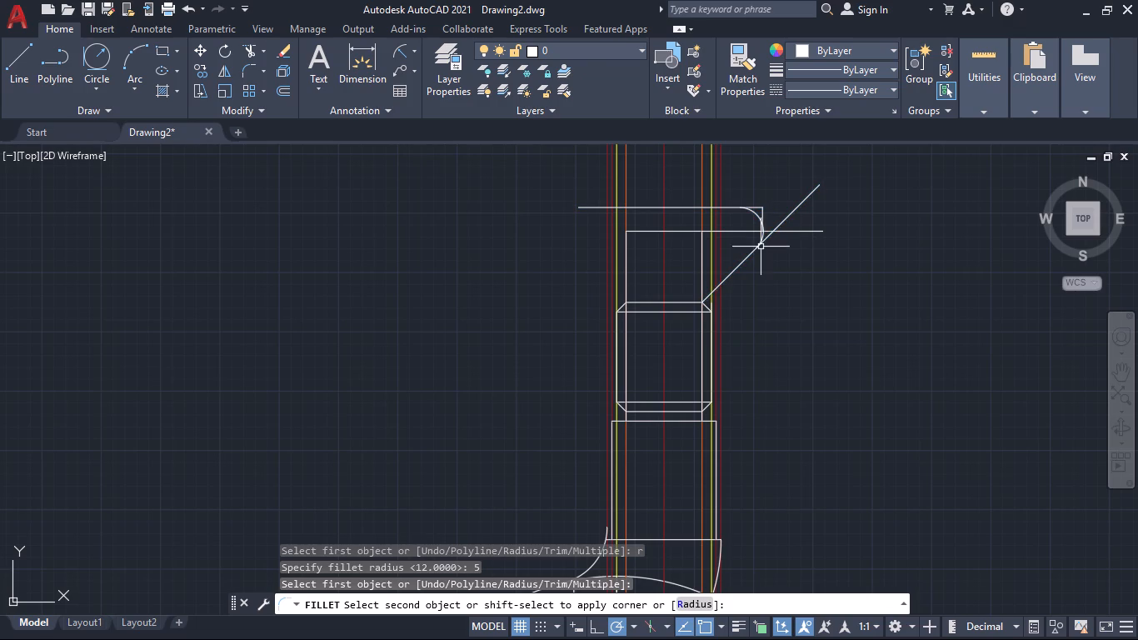
Trim the line ends outside the fillet arc and the horizontal line's remainder between the arc and the block's upper right corner.
type("tr")
key("Return")
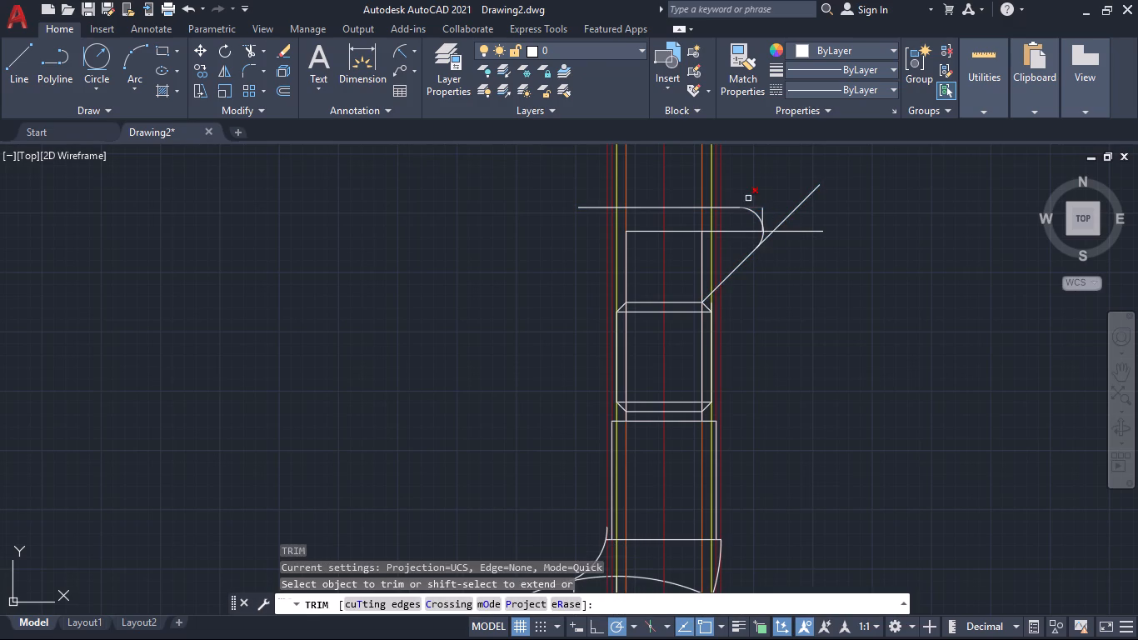
left_click(745, 195)
left_click(789, 242)
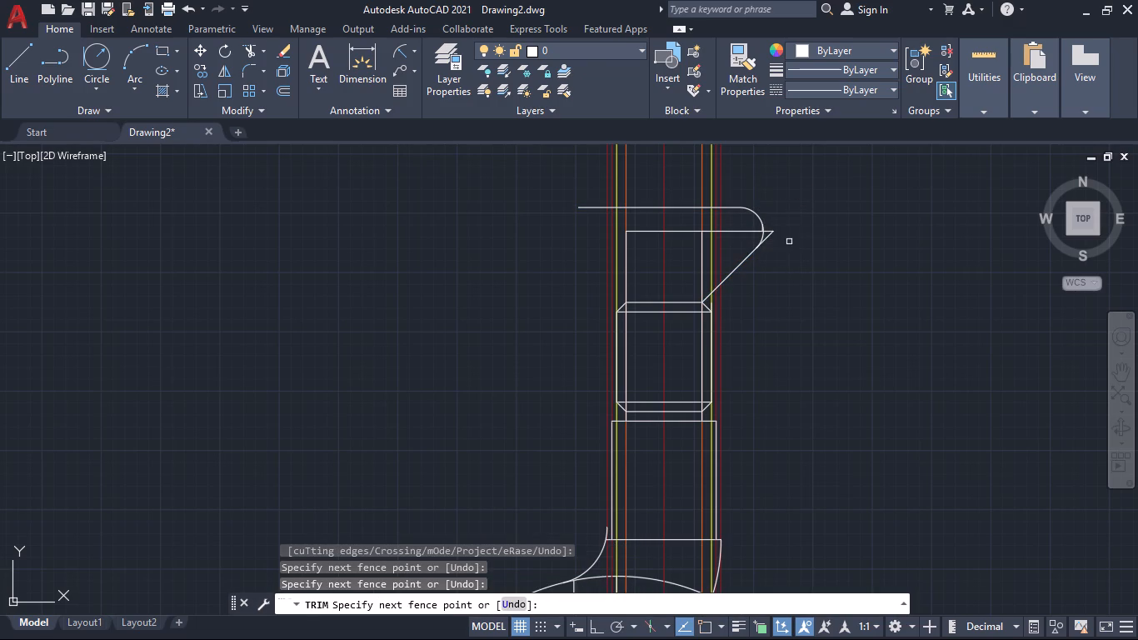
left_click(771, 218)
left_click(767, 248)
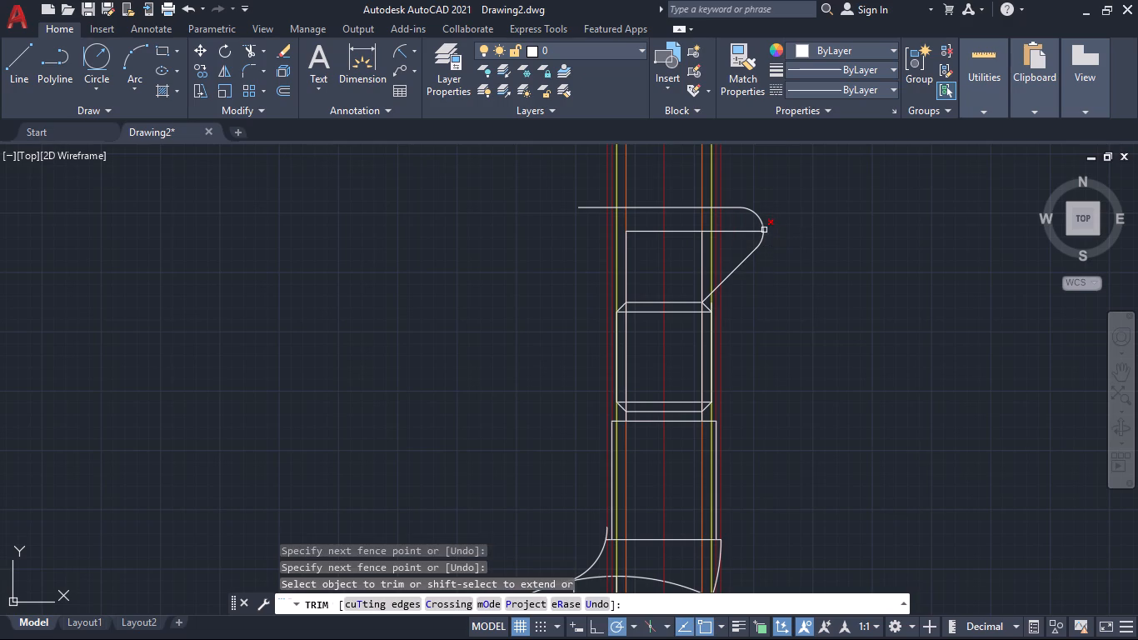
left_click(716, 224)
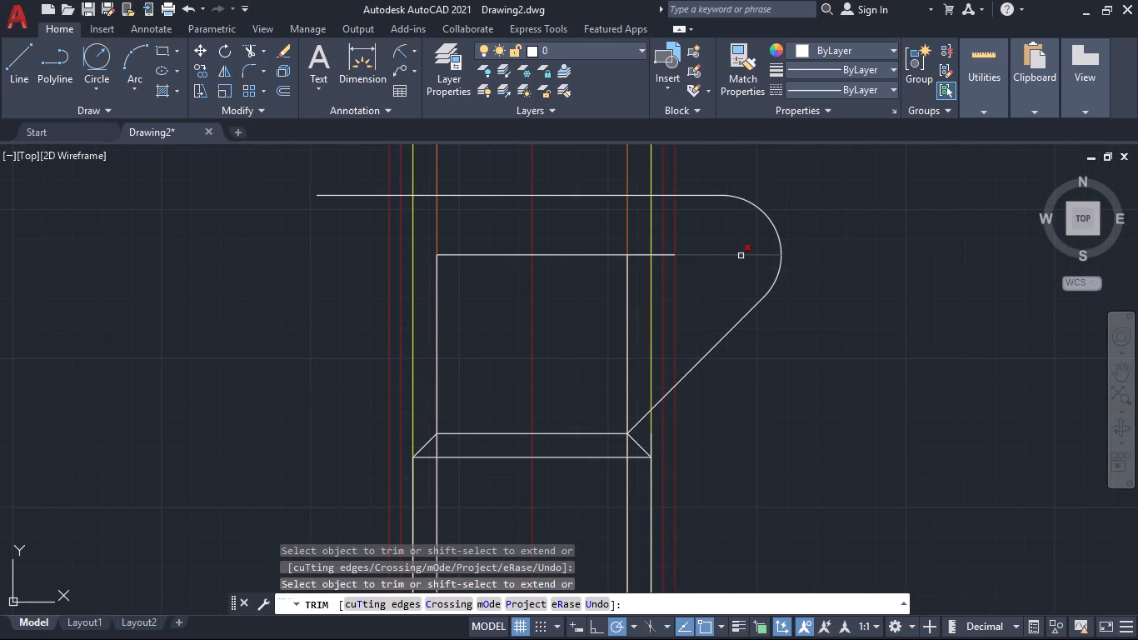
left_click(741, 256)
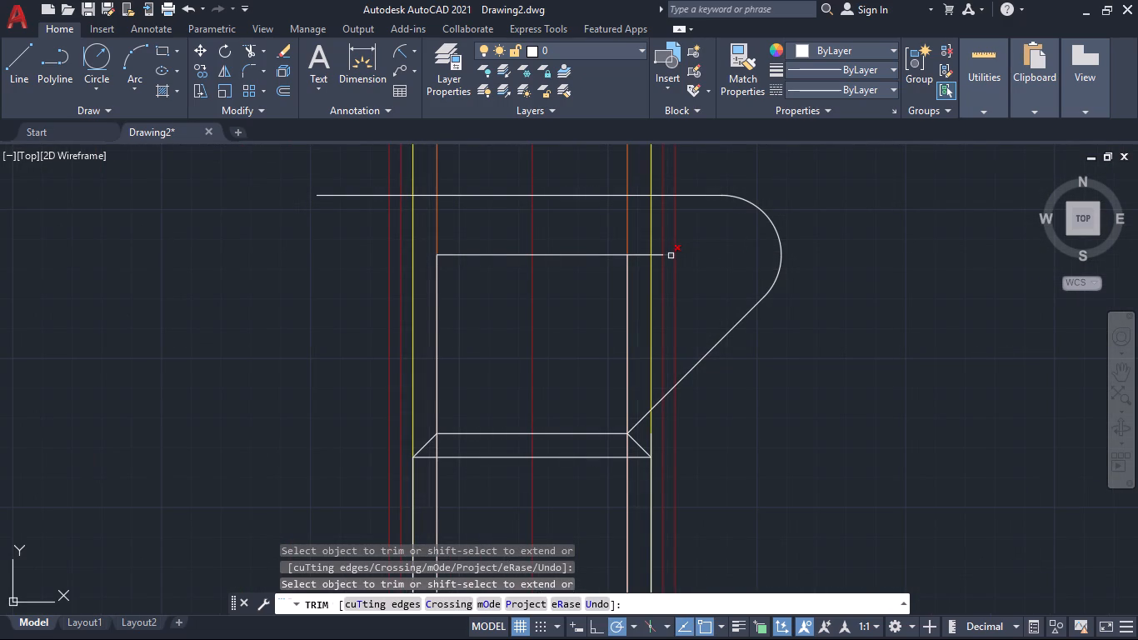
left_click(671, 256)
left_click(657, 254)
left_click(641, 254)
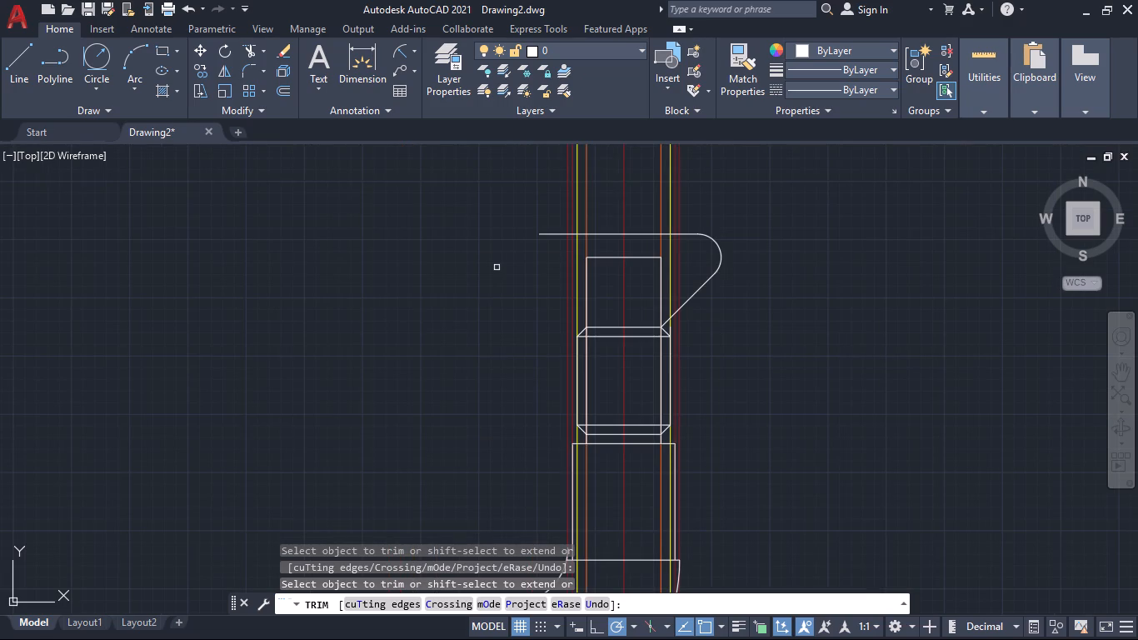
key("Escape")
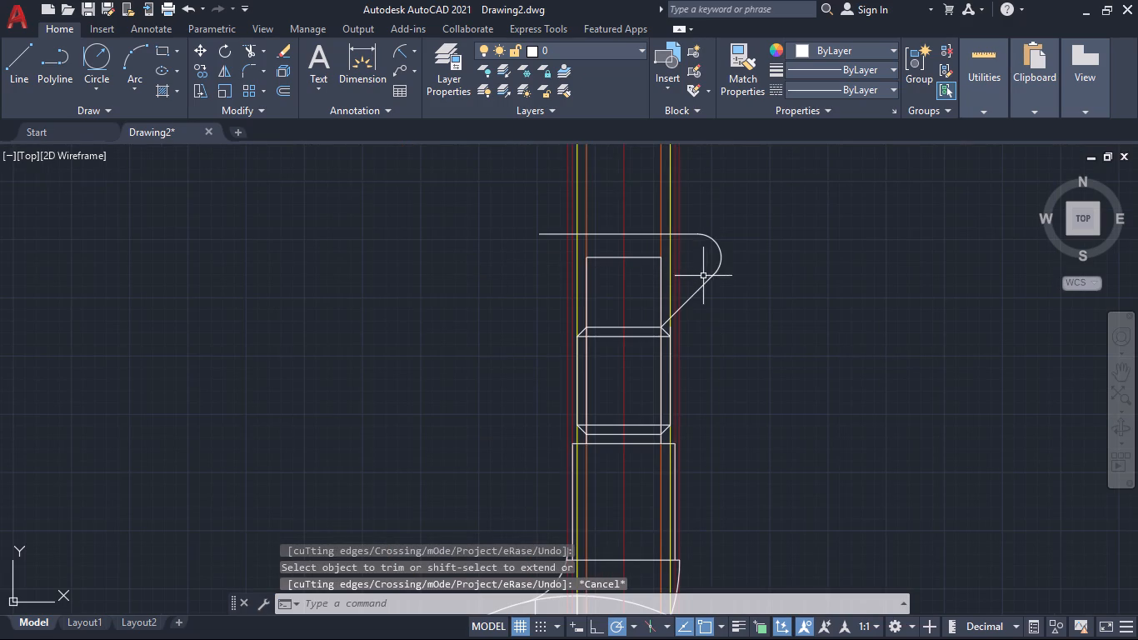
Mirror the 45° line, fillet arc and top horizontal line about the shank's vertical centreline with Ortho on, keeping the originals.
left_click(708, 281)
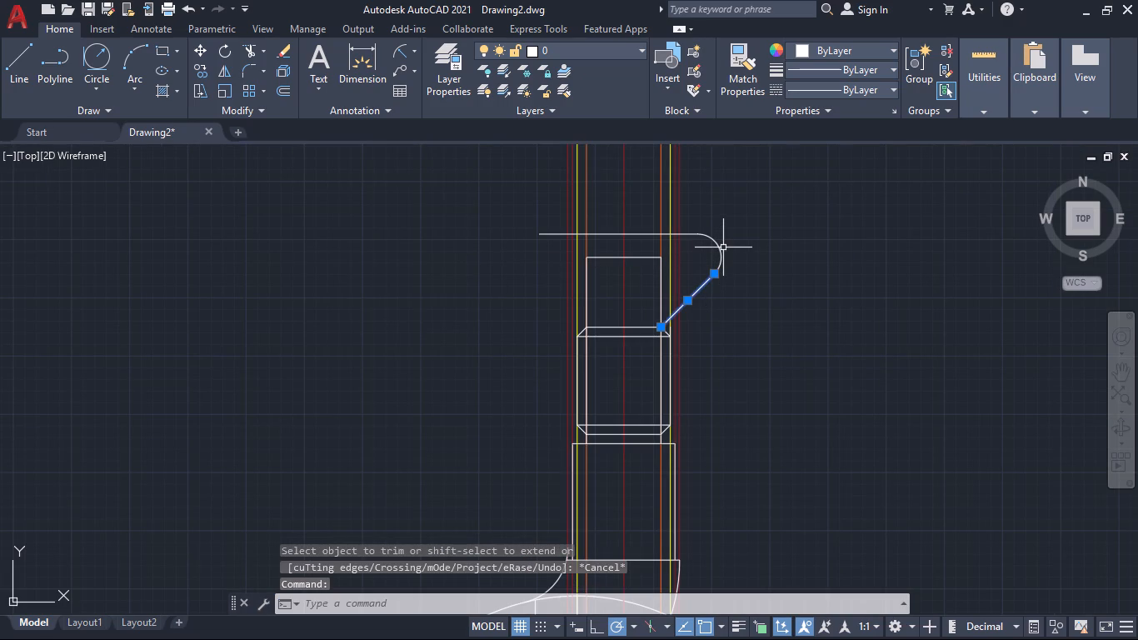
left_click(720, 247)
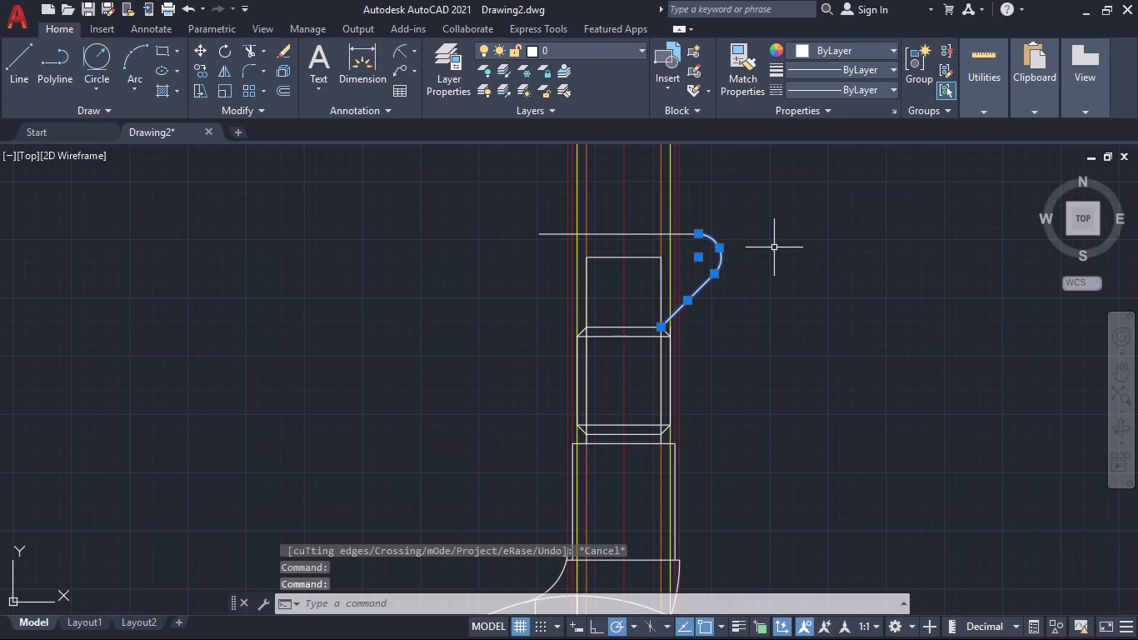
left_click(681, 233)
type("mi")
key("Return")
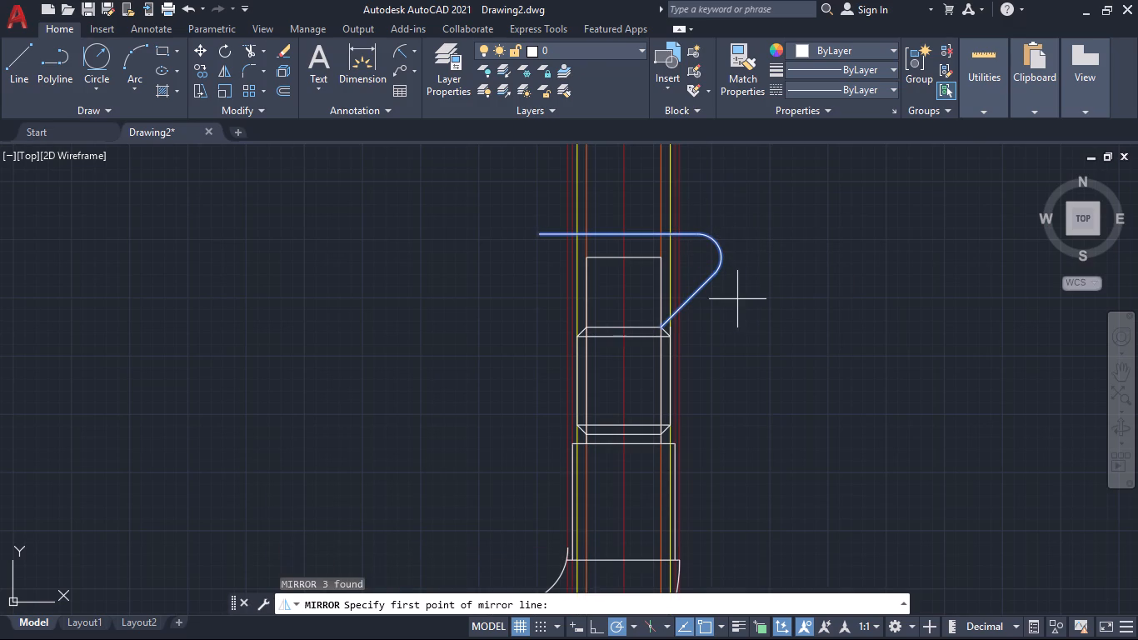
left_click(625, 327)
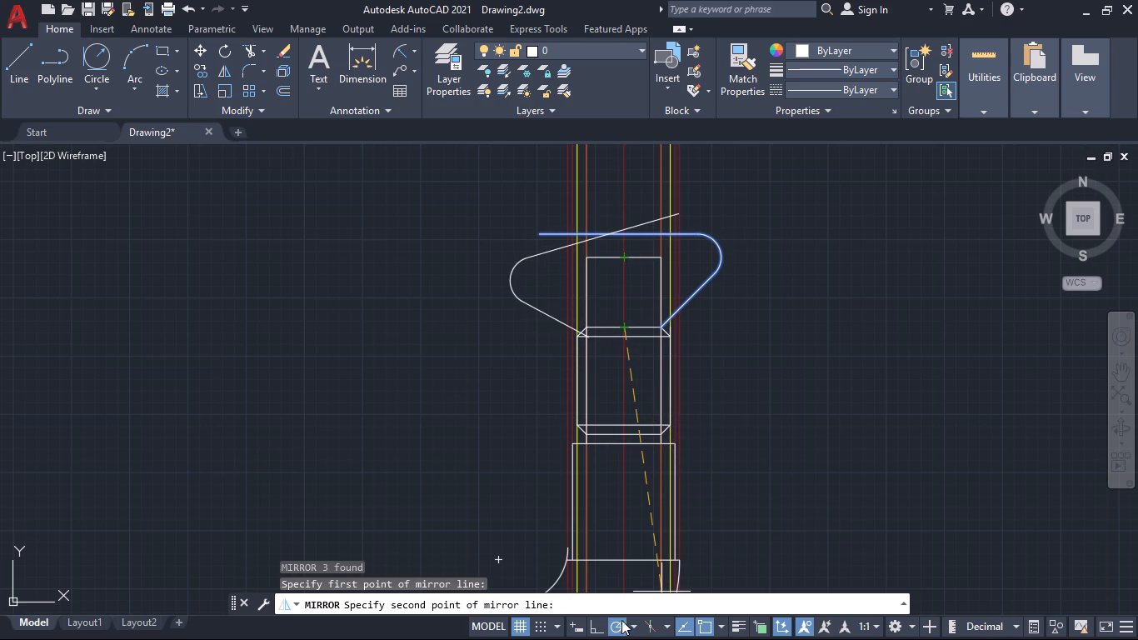
left_click(599, 622)
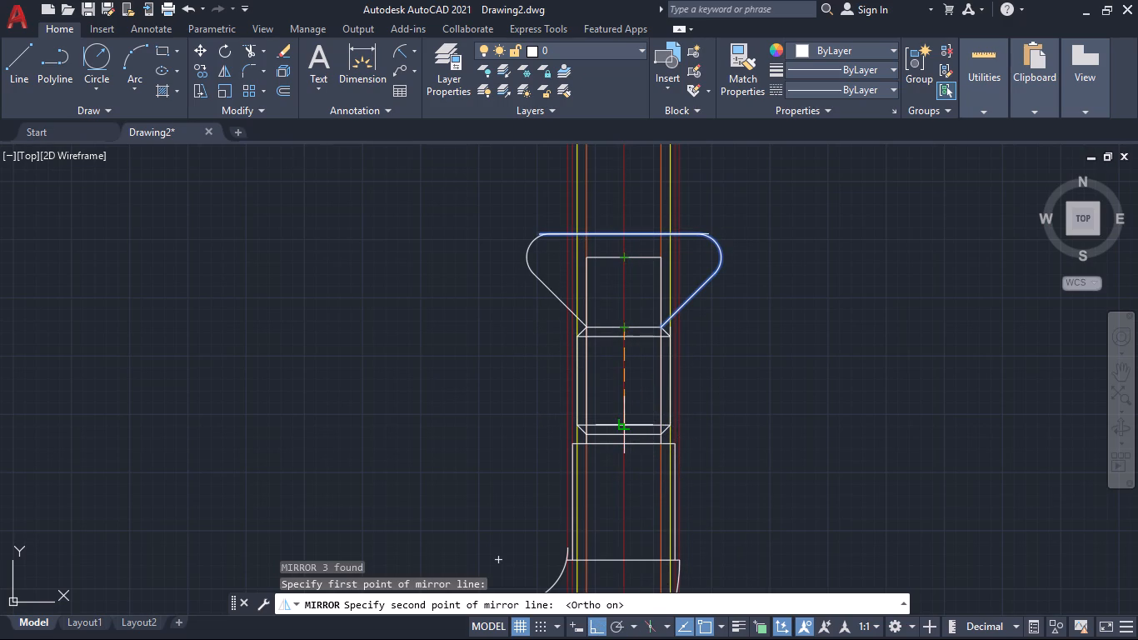
left_click(626, 426)
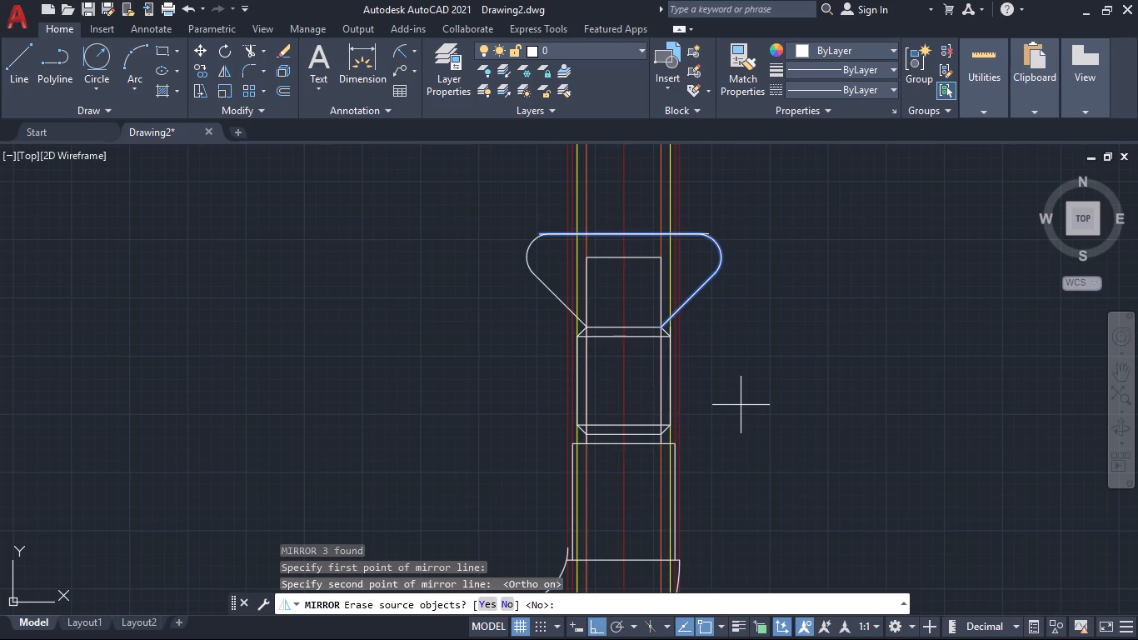
key("Return")
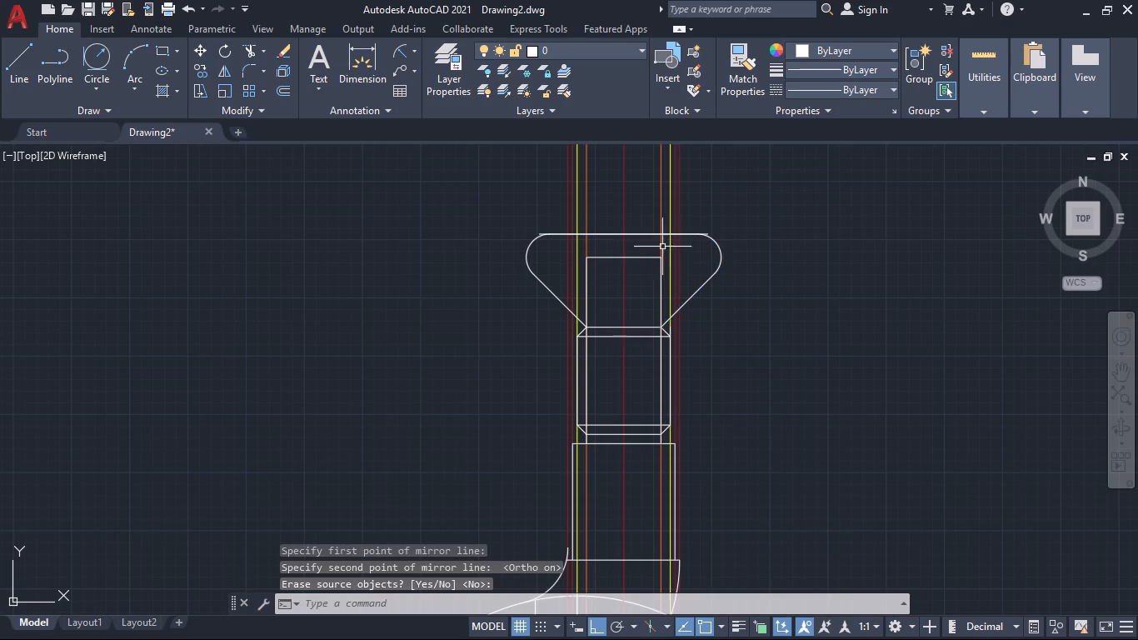
Trim the top horizontal line's ends that overshoot the rounded corners on both sides of the head.
type("tr")
key("Return")
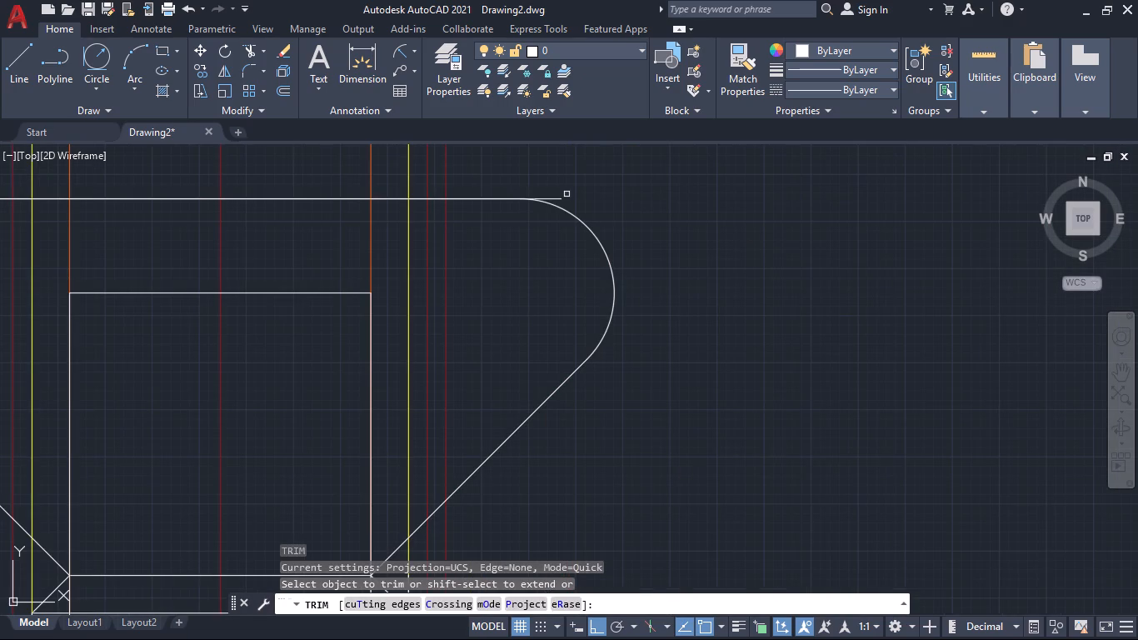
left_click(555, 199)
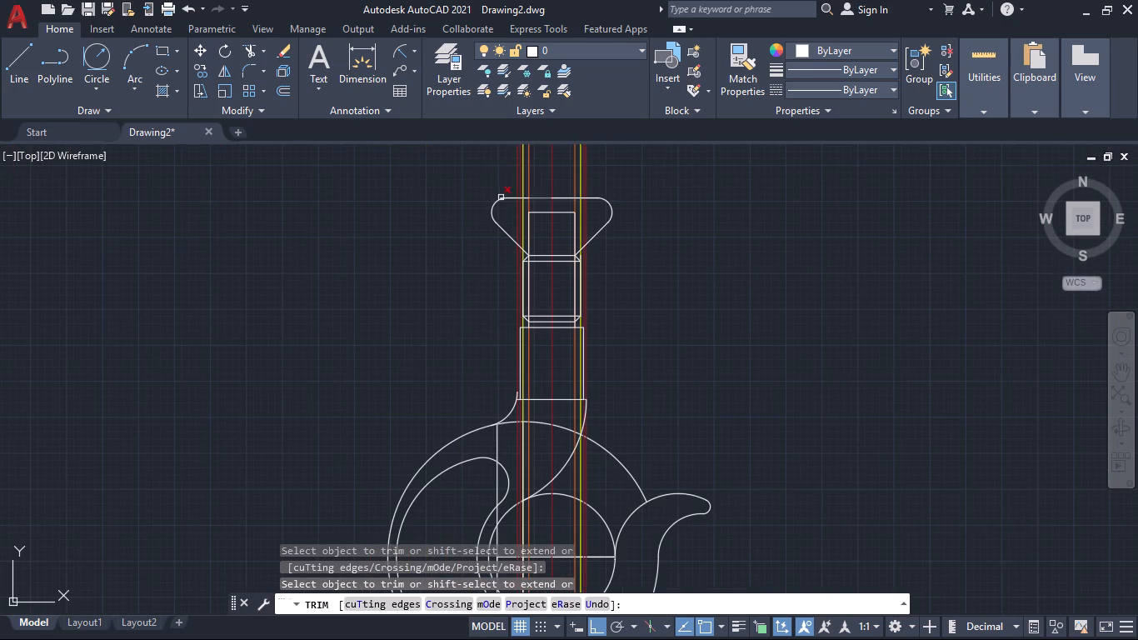
left_click(486, 207)
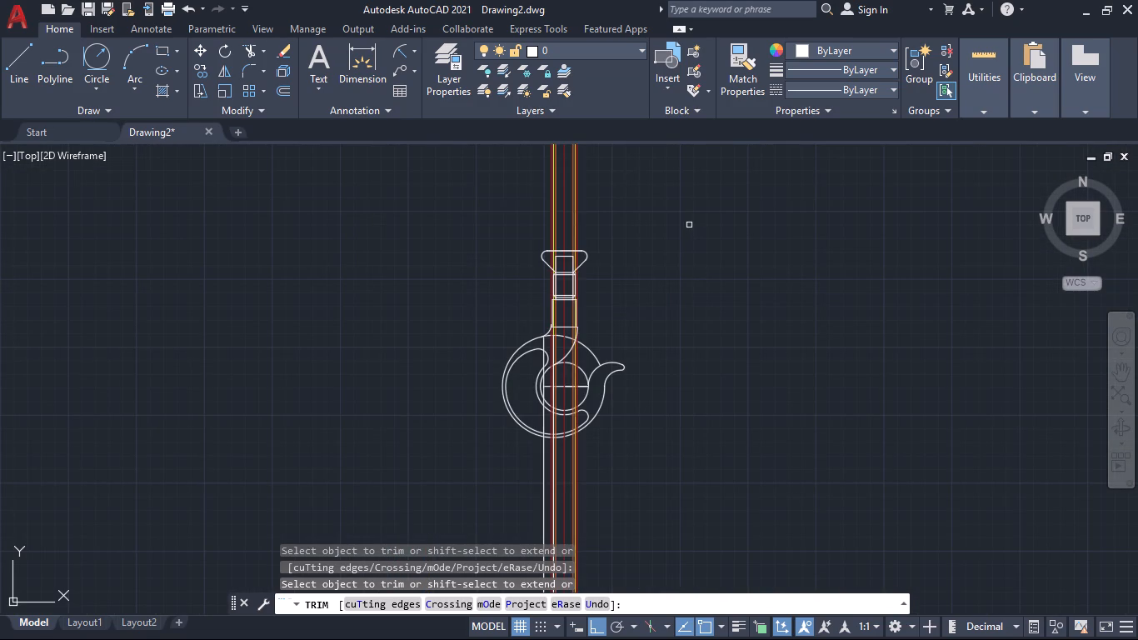
key("Escape")
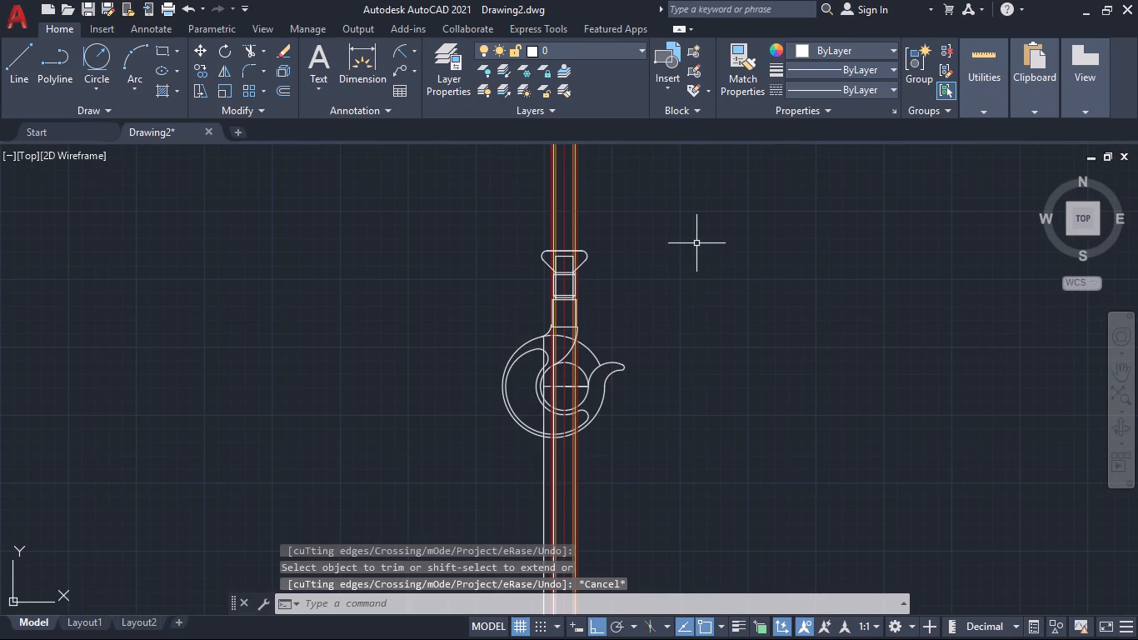
Erase the coloured vertical construction lines running through the shank and hook.
left_click(657, 210)
left_click(456, 210)
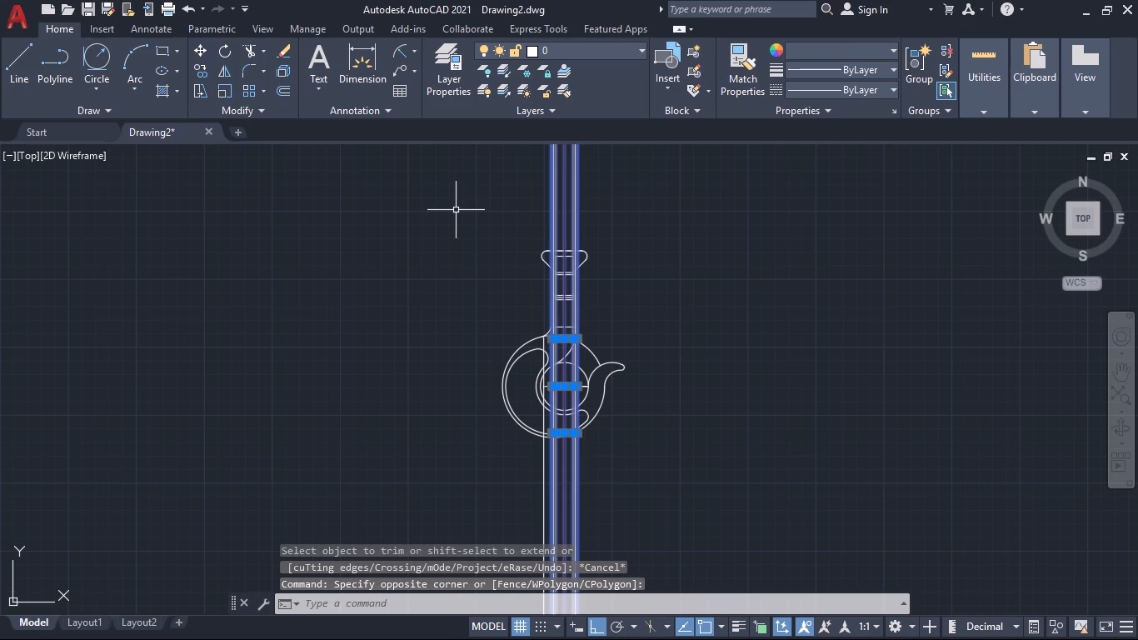
key("Delete")
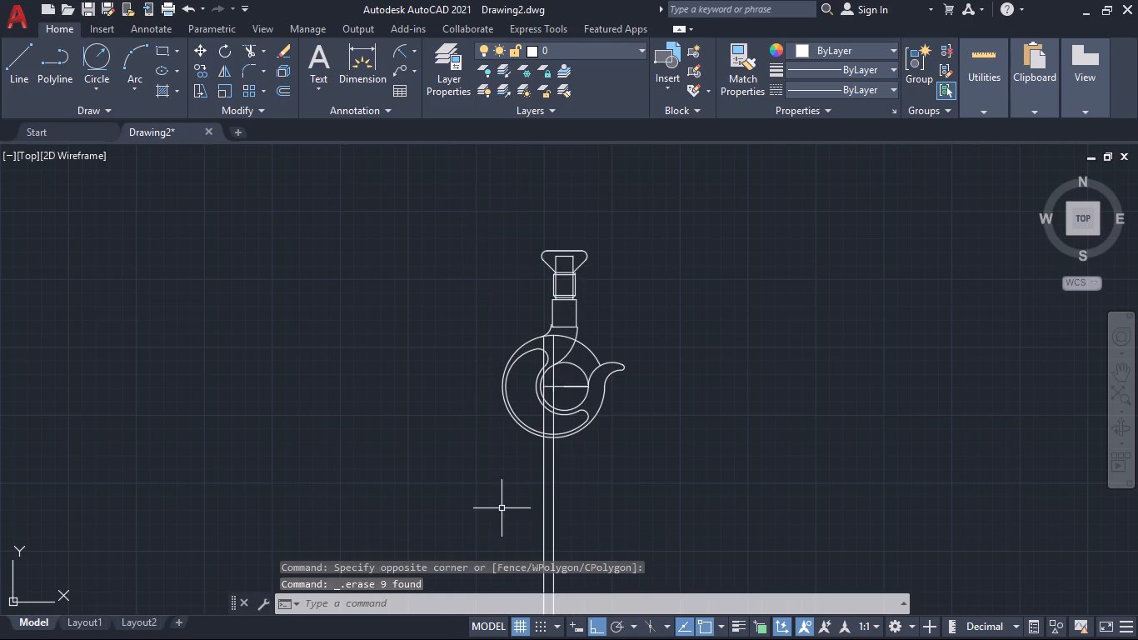
Erase the two white vertical lines extending below the hook.
left_click(503, 512)
left_click(641, 514)
left_click(641, 514)
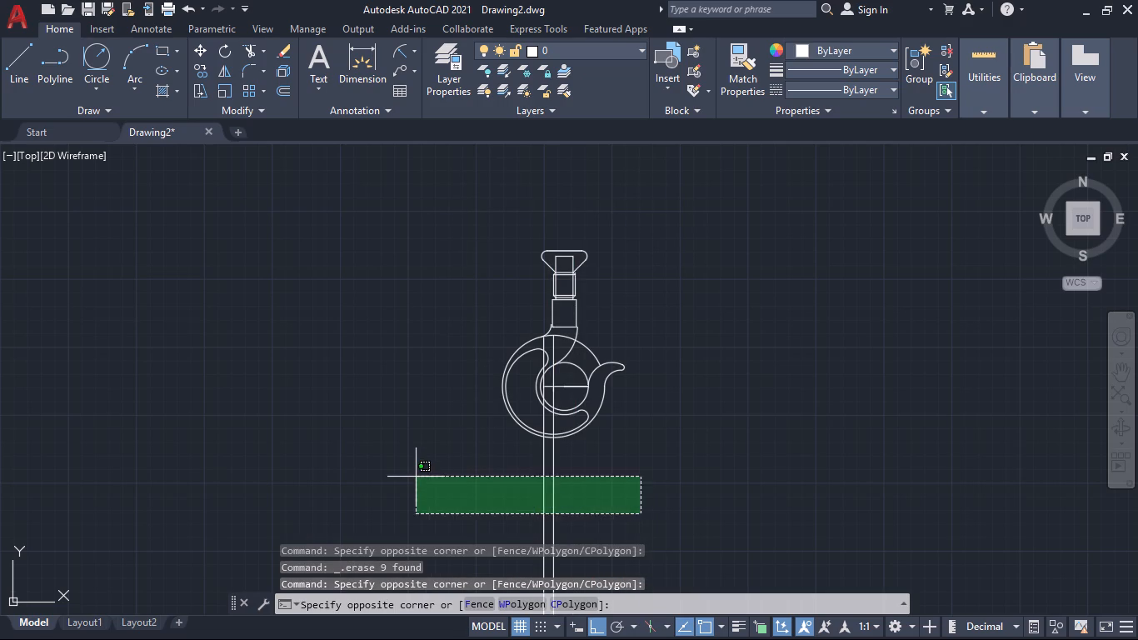
left_click(416, 477)
key("Delete")
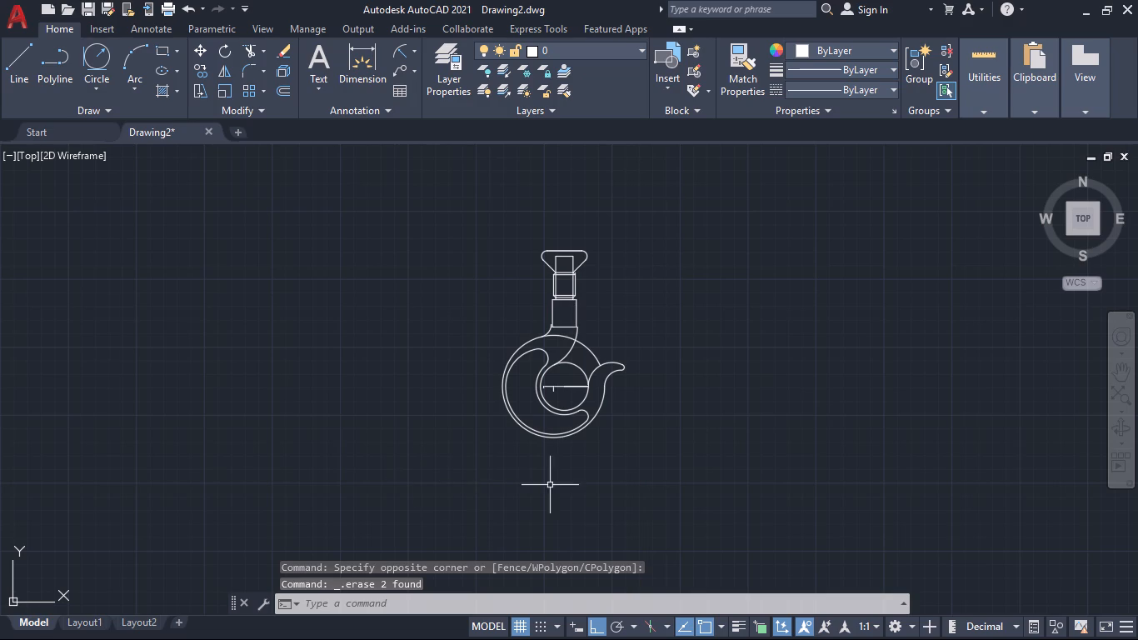
Trim the construction circle arcs crossing the hook's open mouth with a fence through the opening.
type("tr")
key("Return")
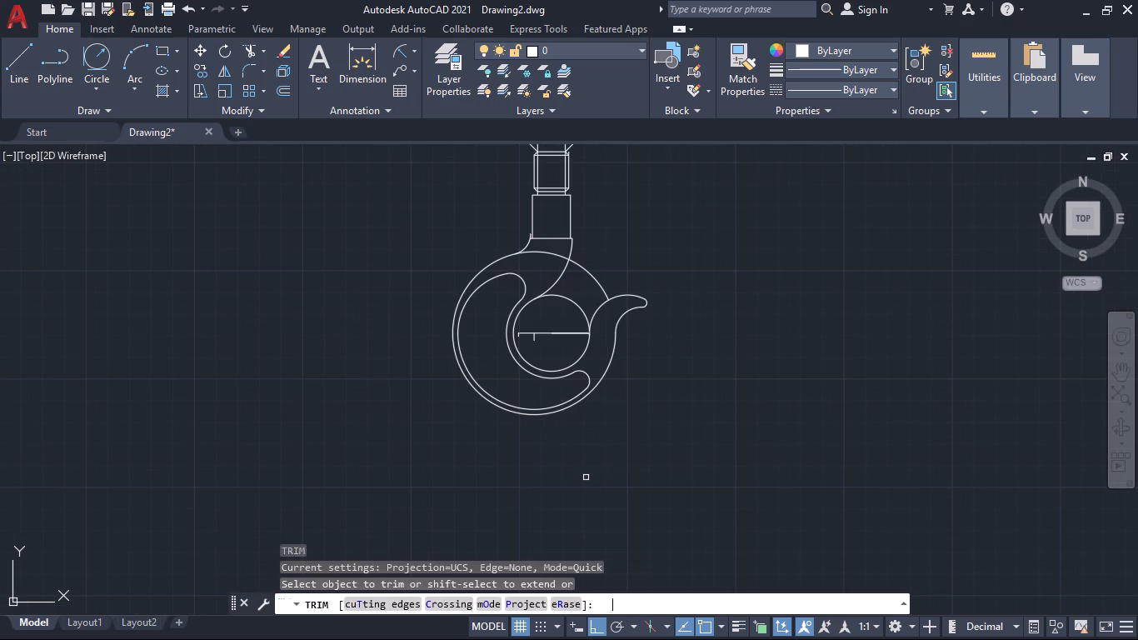
left_click(631, 204)
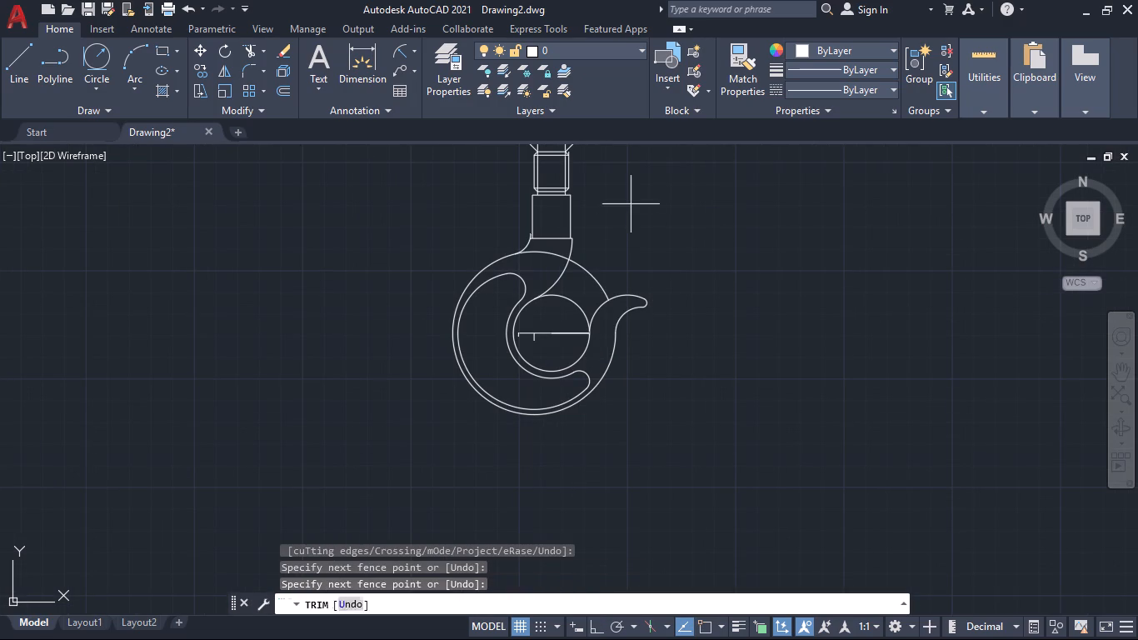
left_click(552, 341)
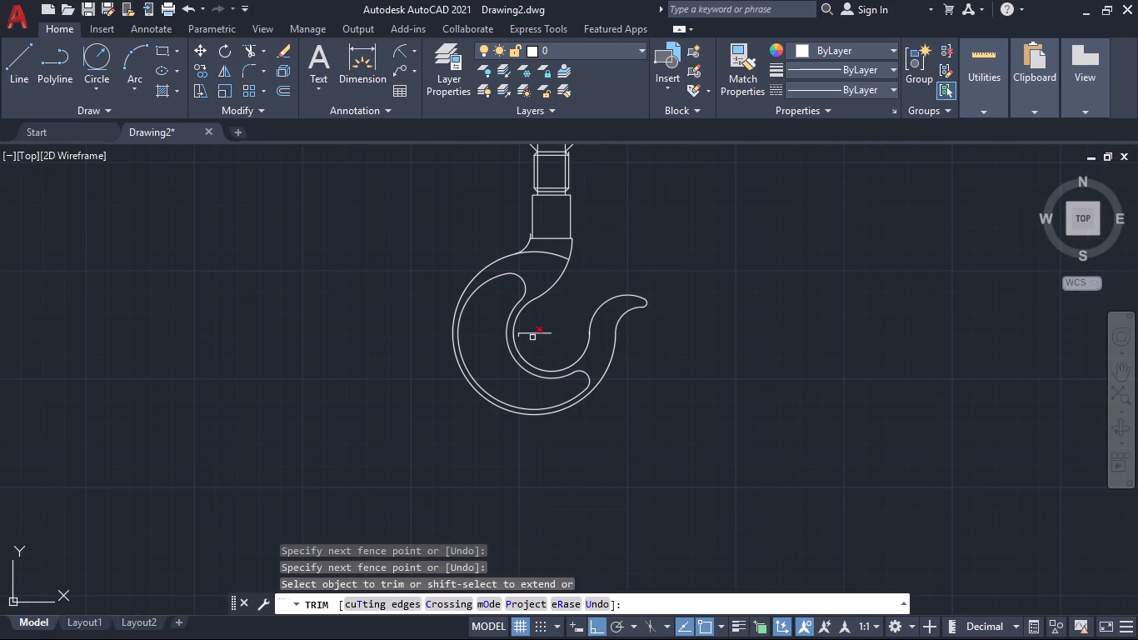
Trim away the short leftover lines at the throat's centre and the neck arc's overshoot above the shank's base line.
left_click(532, 337)
left_click(527, 333)
left_click(544, 333)
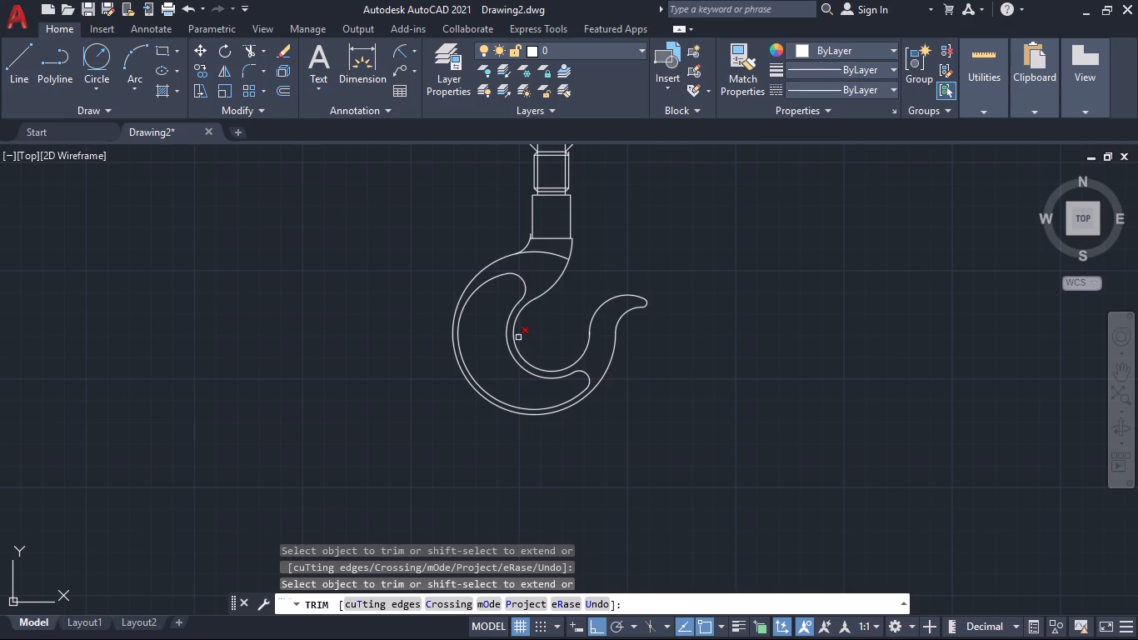
left_click(518, 337)
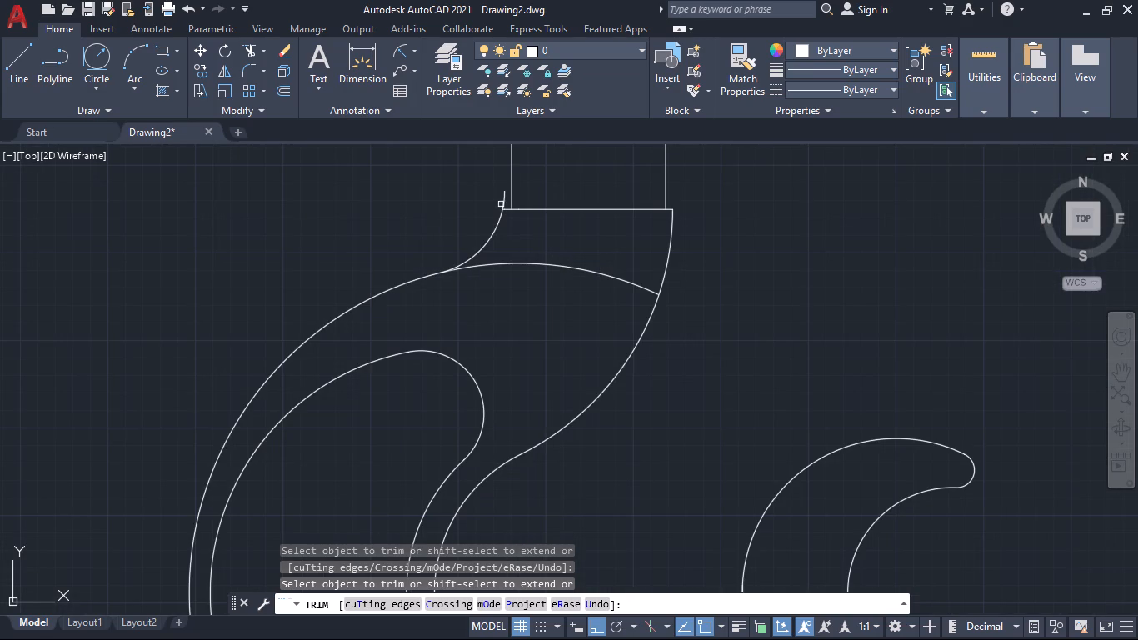
left_click(503, 204)
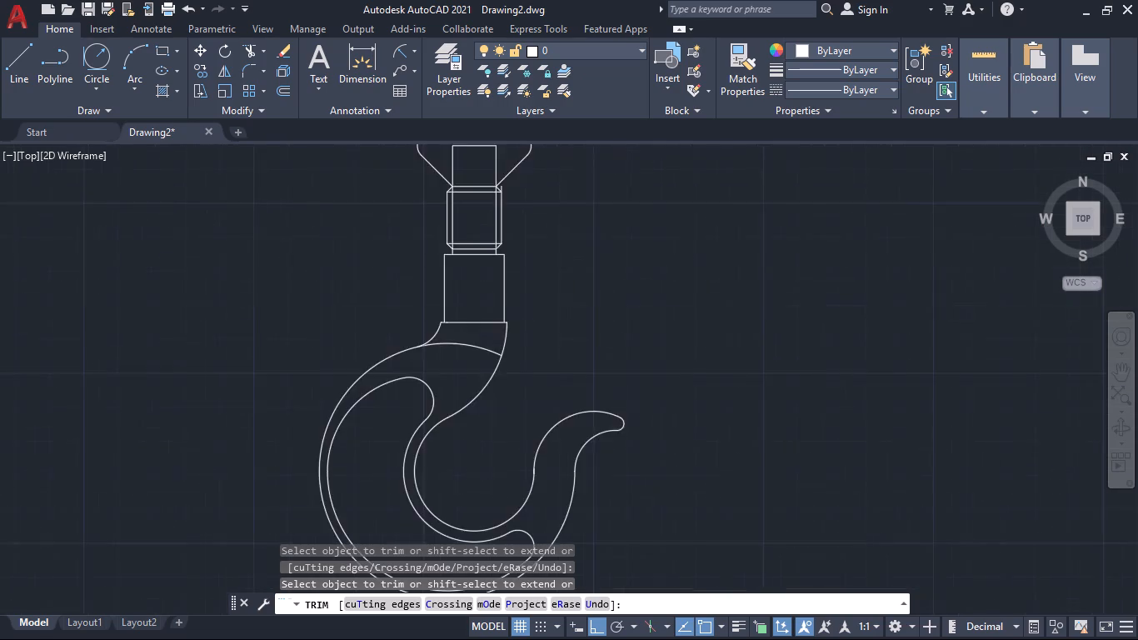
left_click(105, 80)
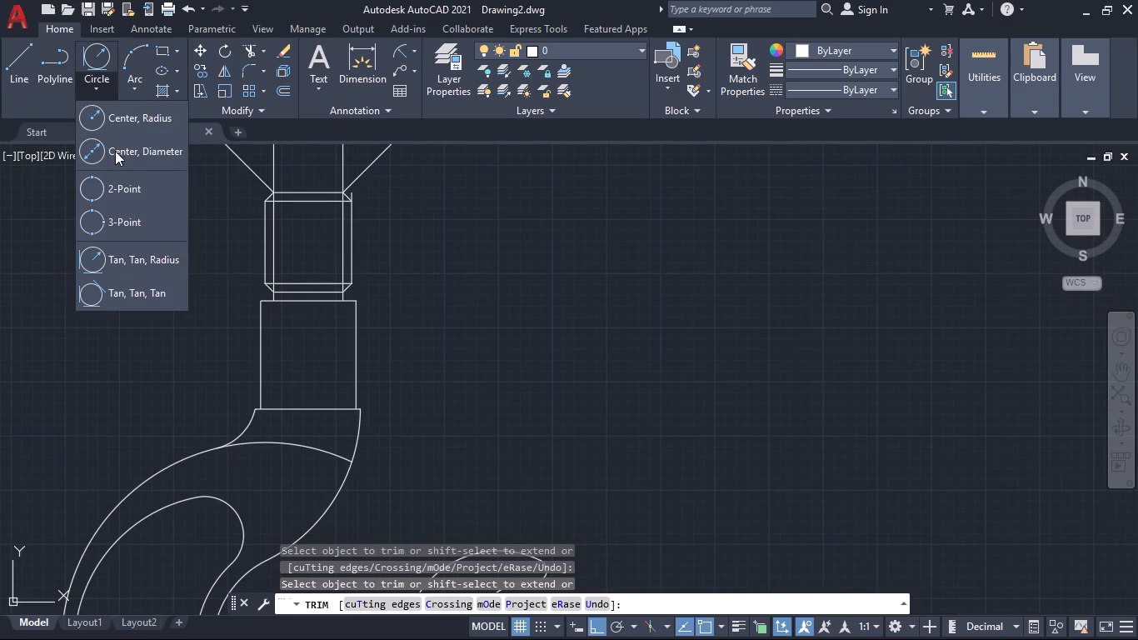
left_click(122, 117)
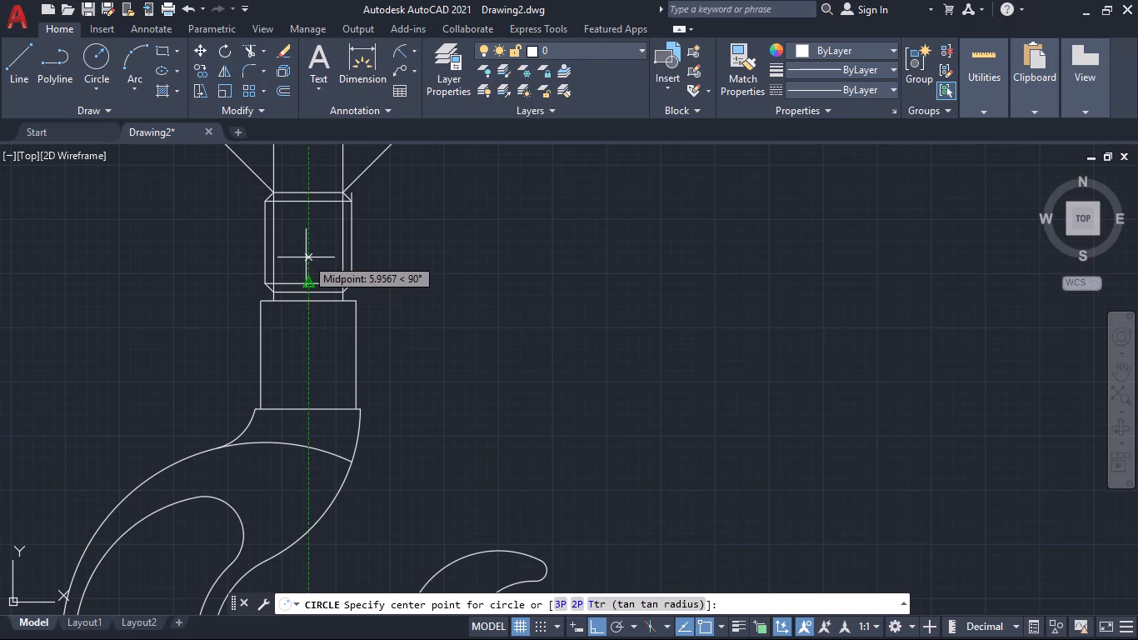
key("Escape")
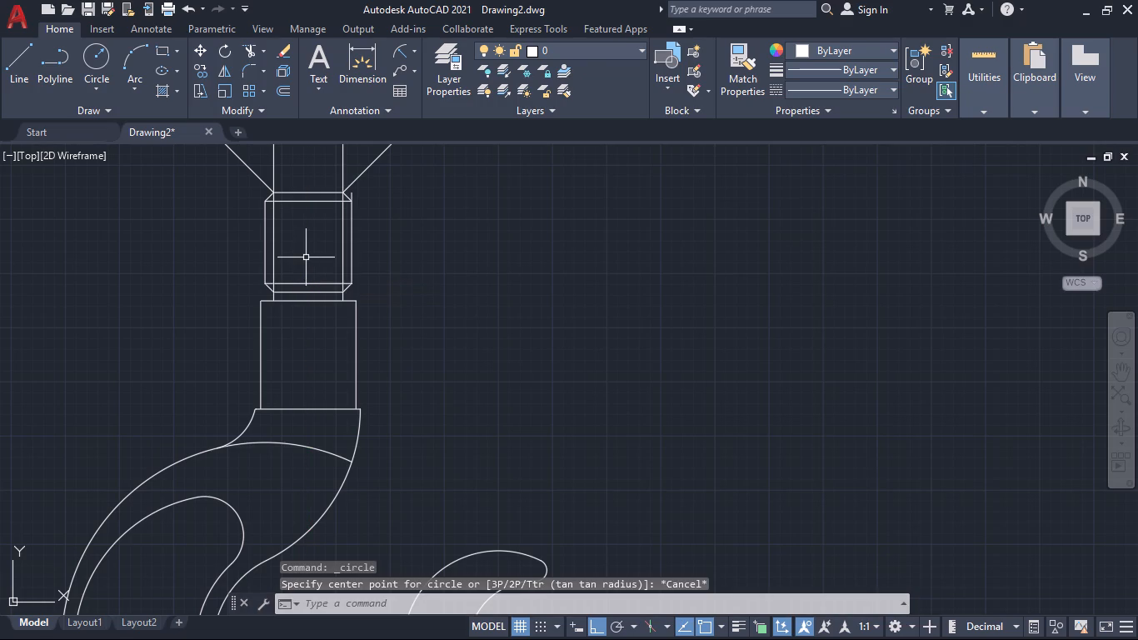
Draw a vertical helper line 10 units upward from the midpoint of the lower shank block's top edge.
left_click(27, 67)
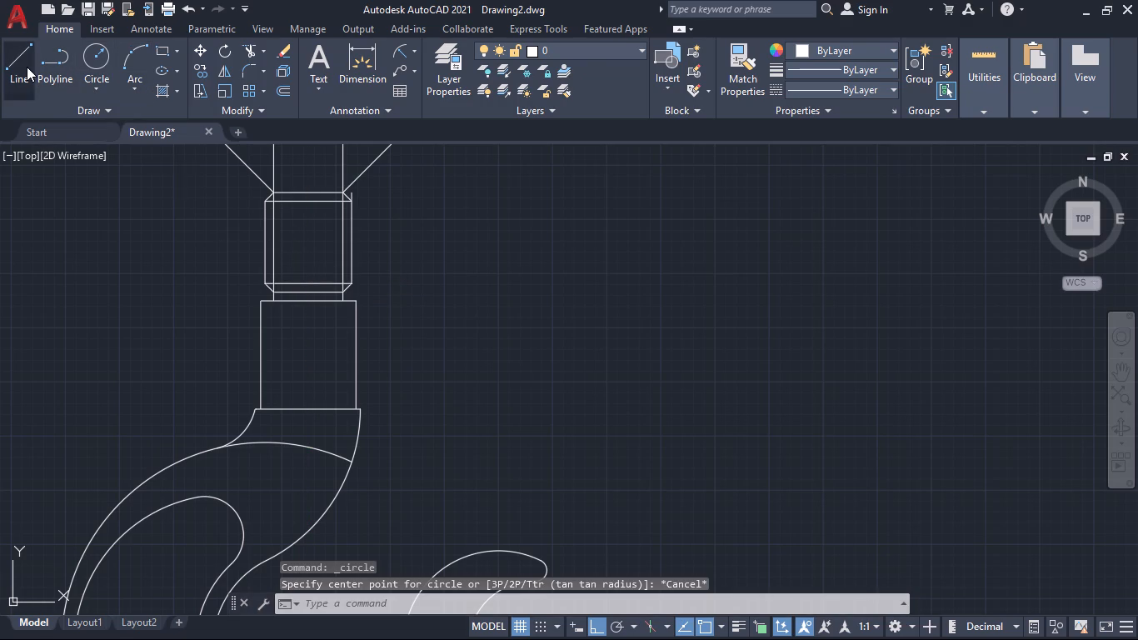
left_click(309, 302)
type("10")
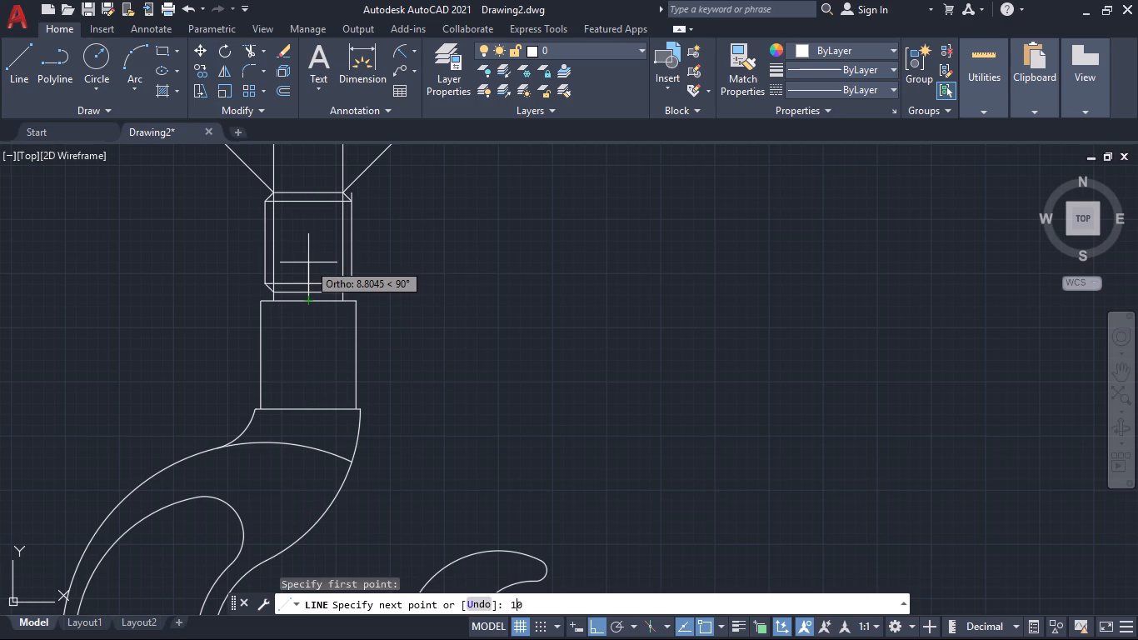
key("Return")
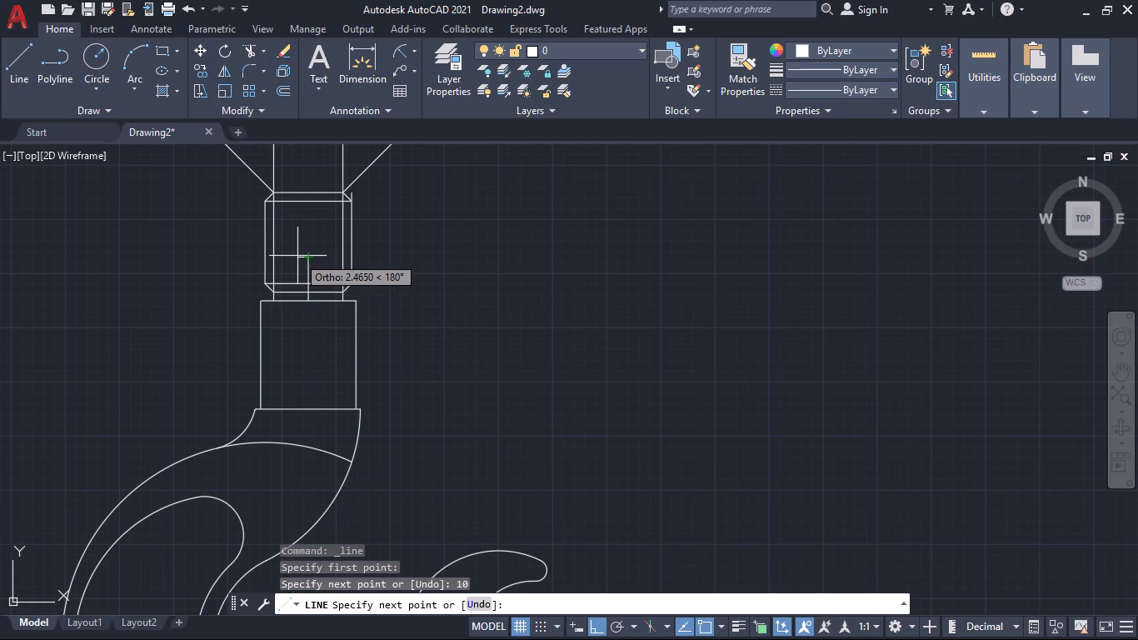
key("space")
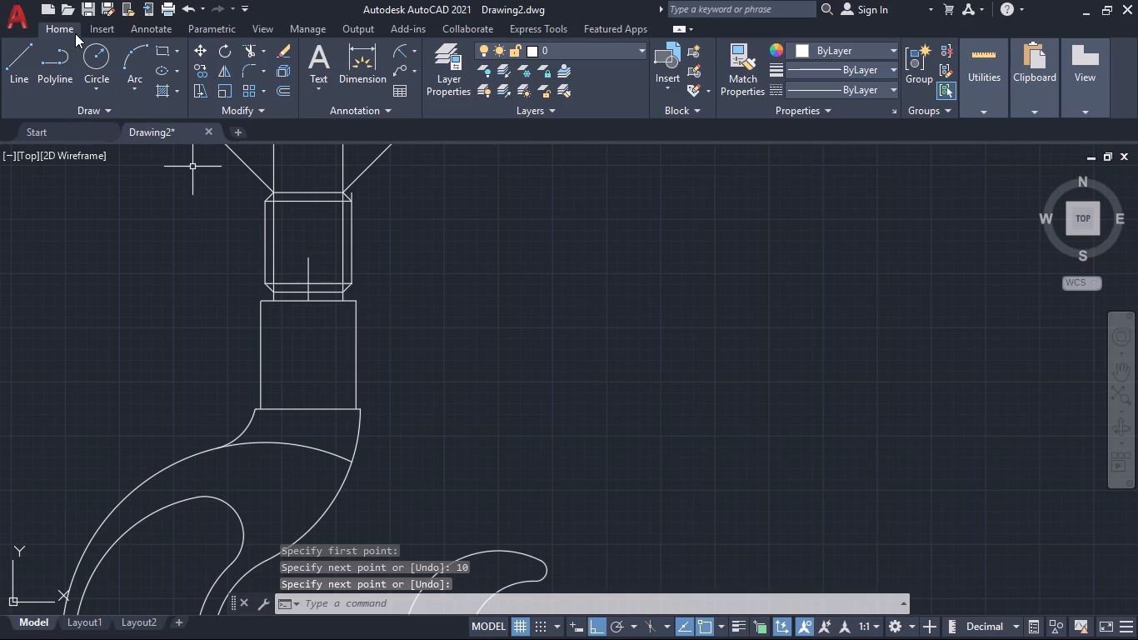
Draw a circle of radius 2 centred on the upper end of the vertical helper line.
left_click(88, 56)
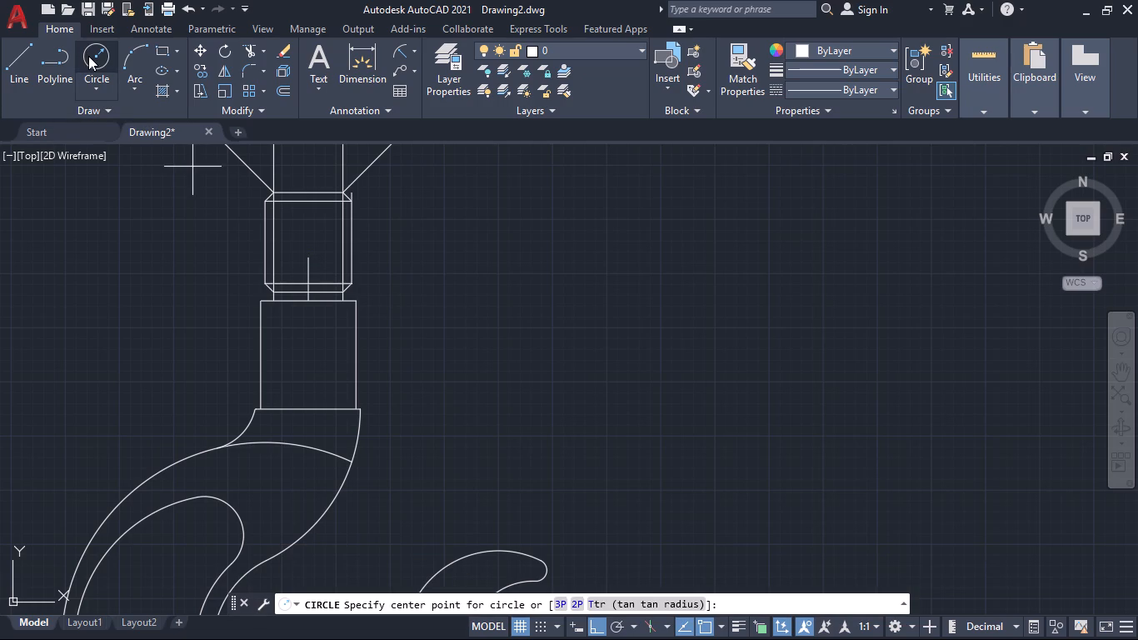
left_click(307, 257)
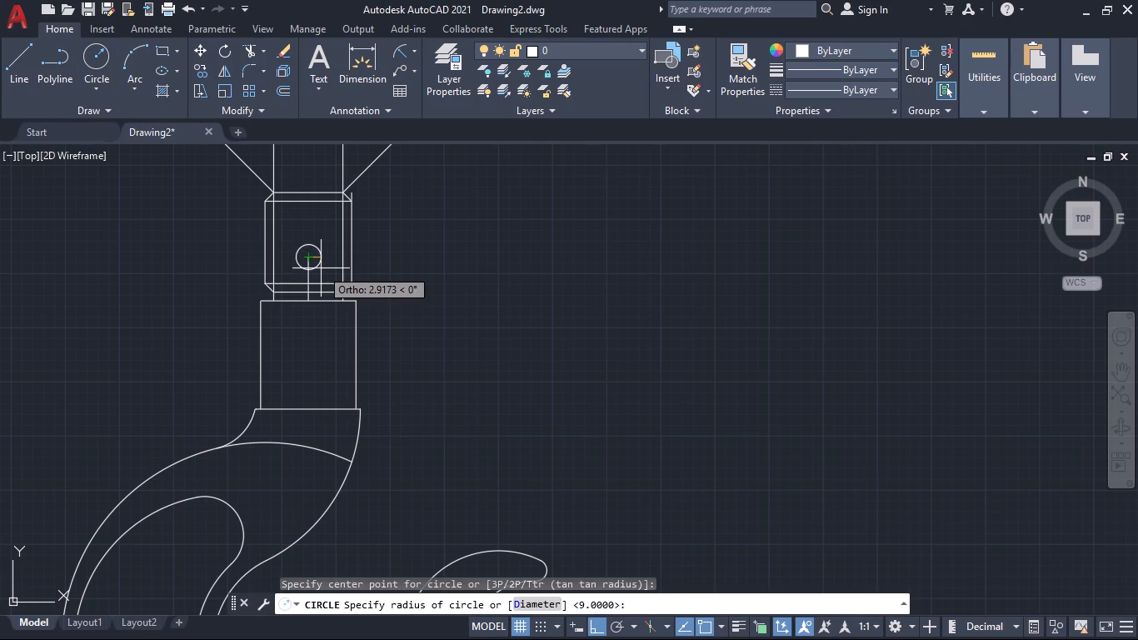
key("2")
key("Return")
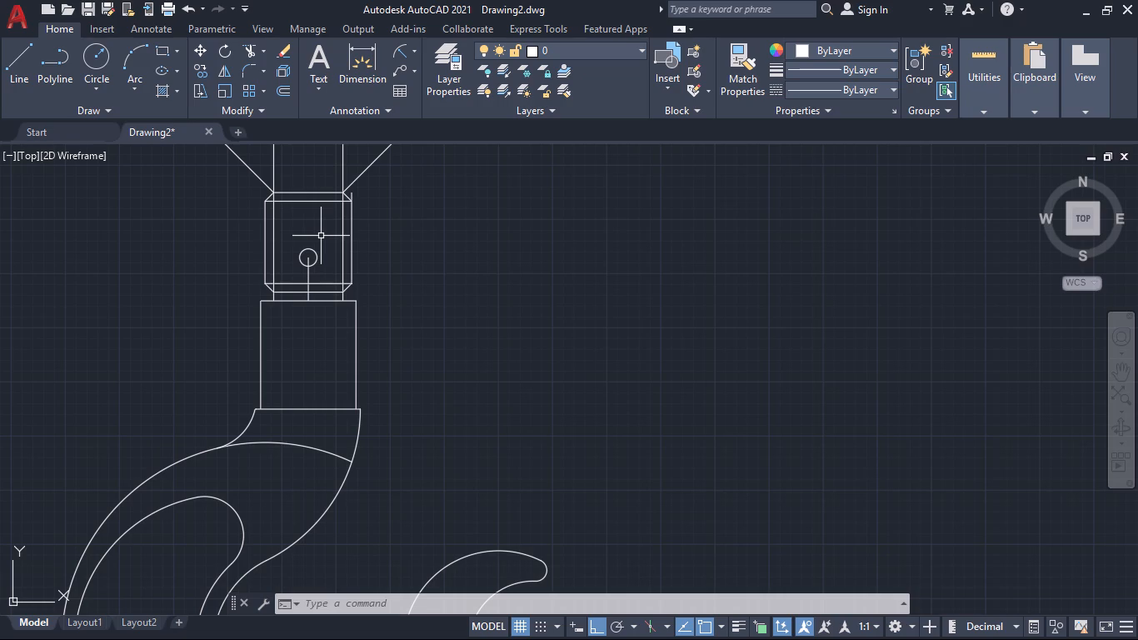
key("Escape")
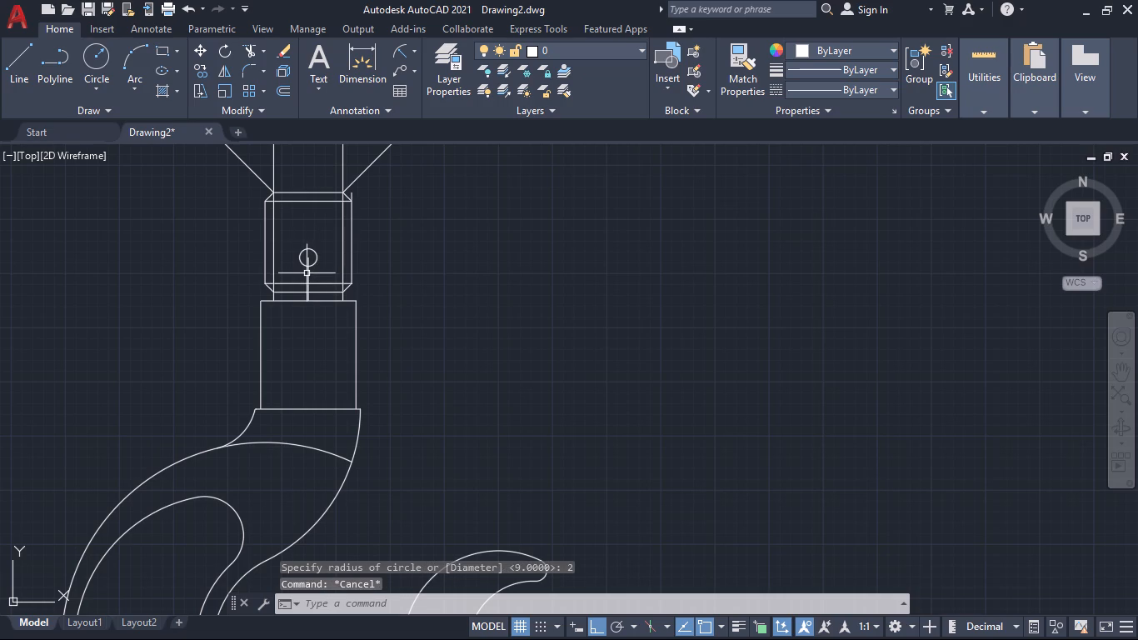
Erase the vertical helper line below the small circle in the shank.
left_click(308, 274)
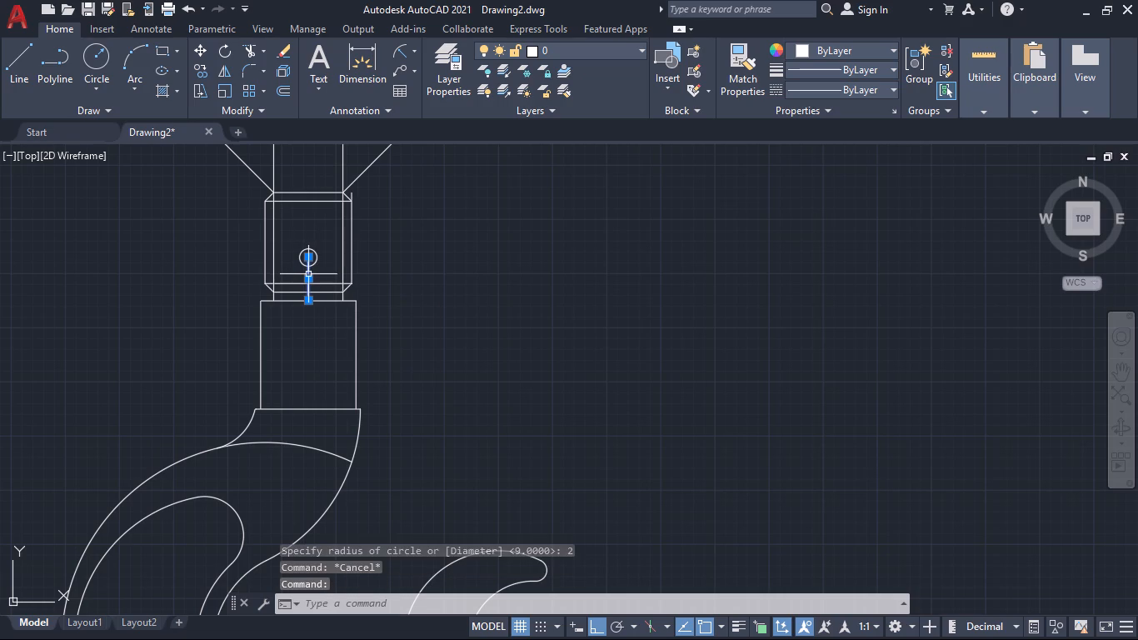
key("BackSpace")
key("Delete")
key("BackSpace")
key("Delete")
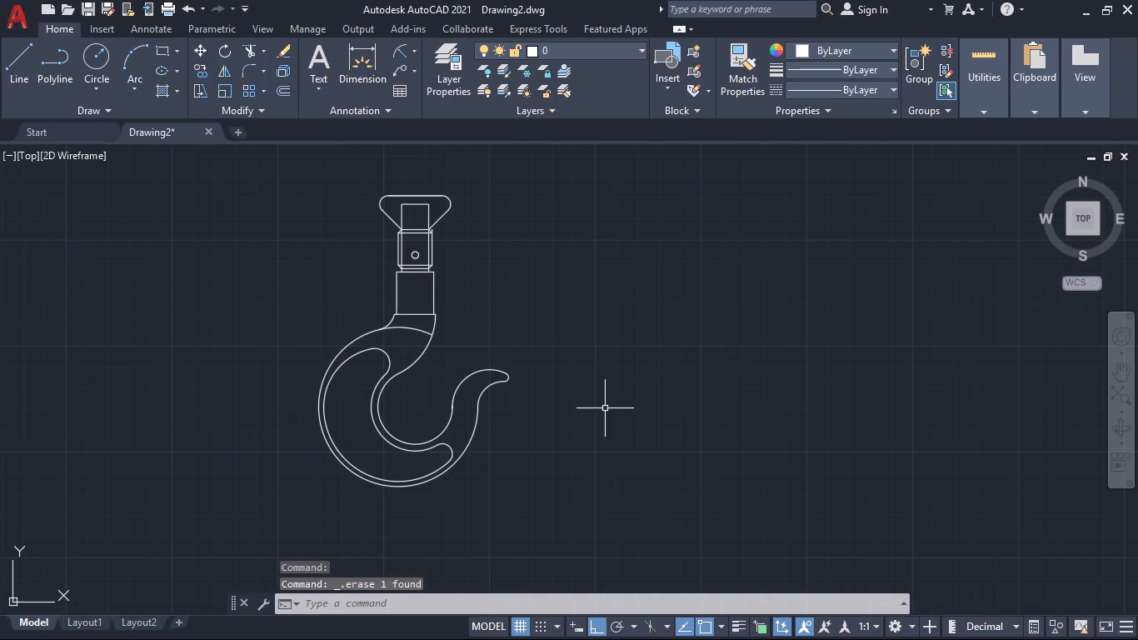
Add center marks to the groove's throat arc, both rounded head corners, the small shank circle and both rounded groove ends.
left_click(354, 72)
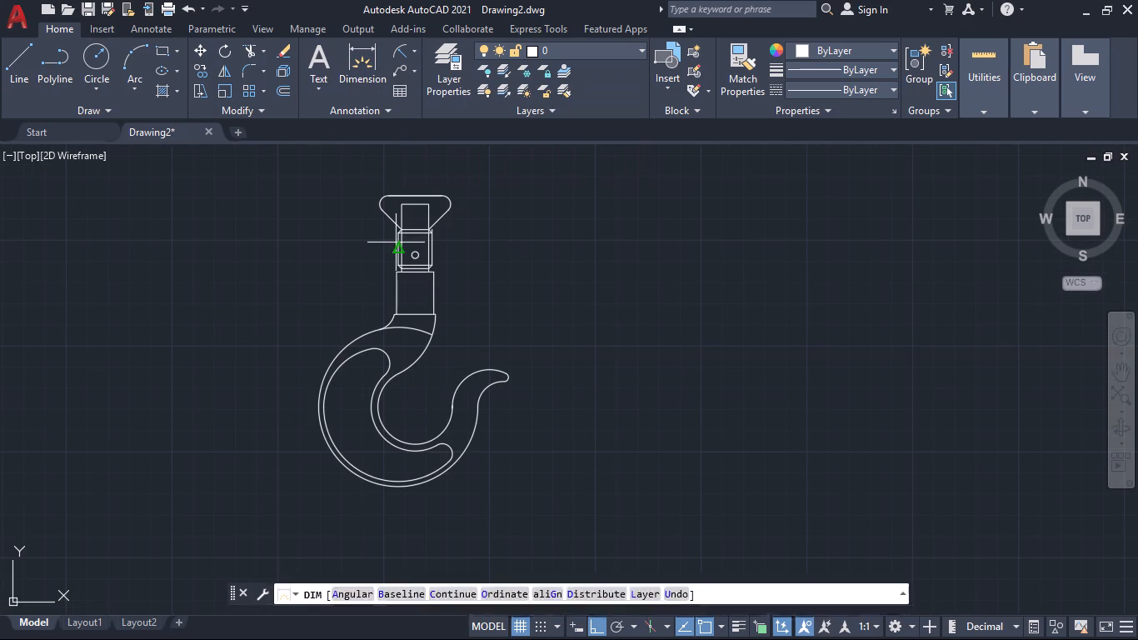
key("Escape")
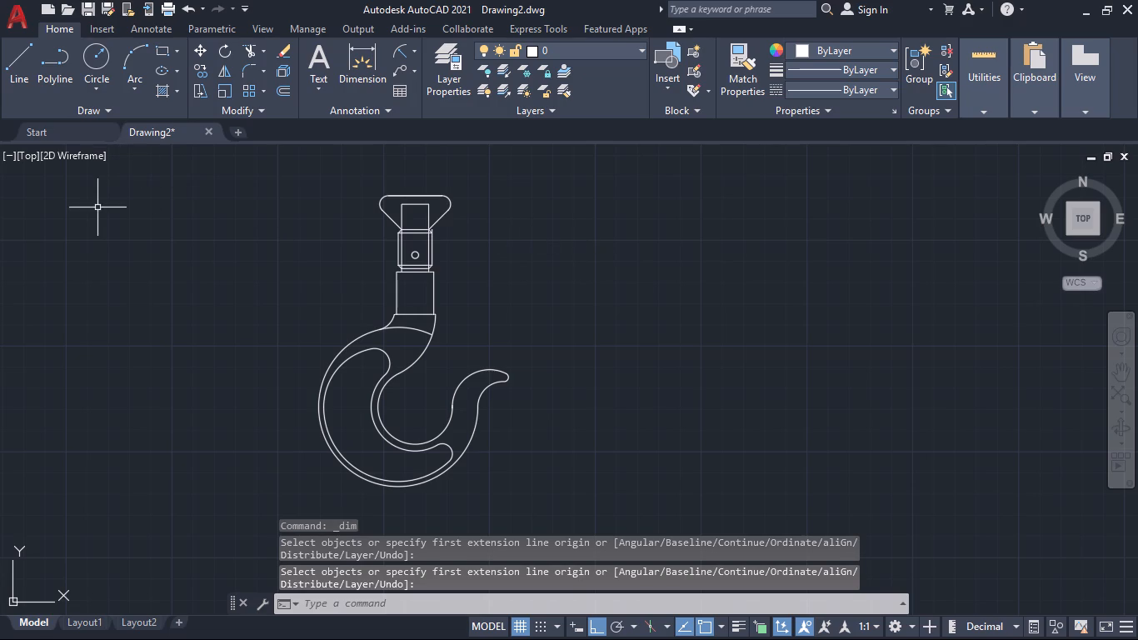
type("center")
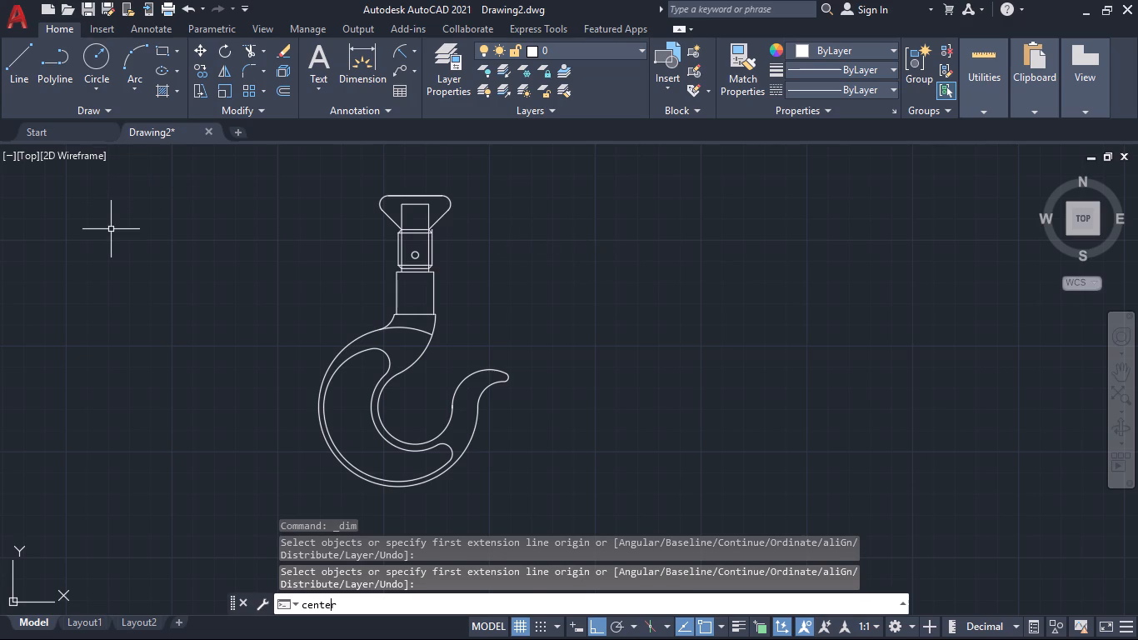
left_click(297, 439)
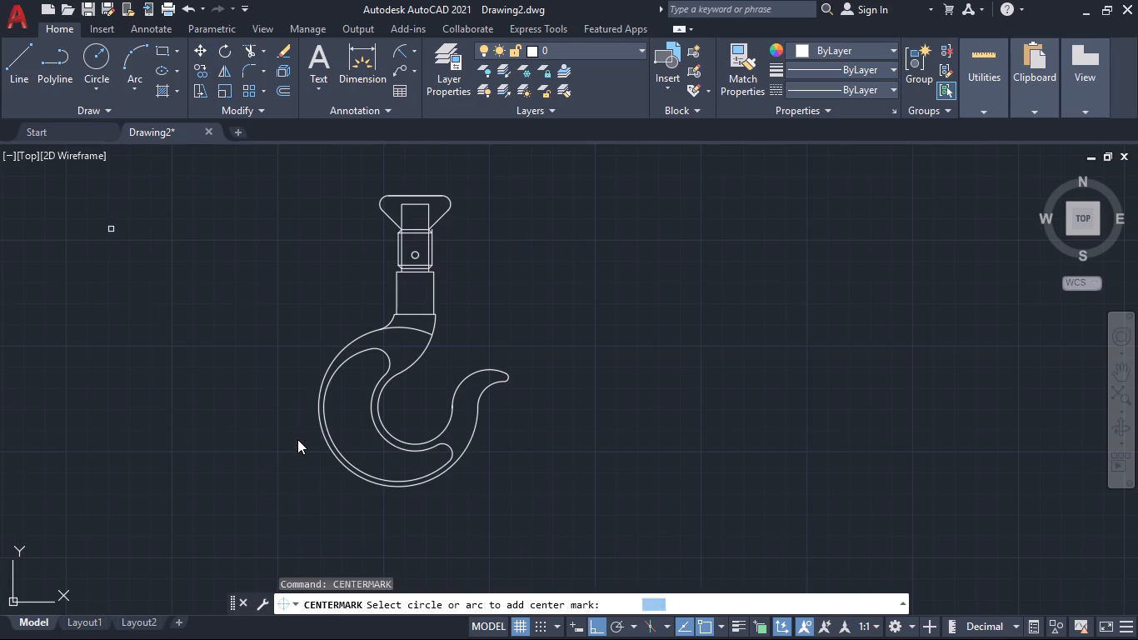
left_click(380, 437)
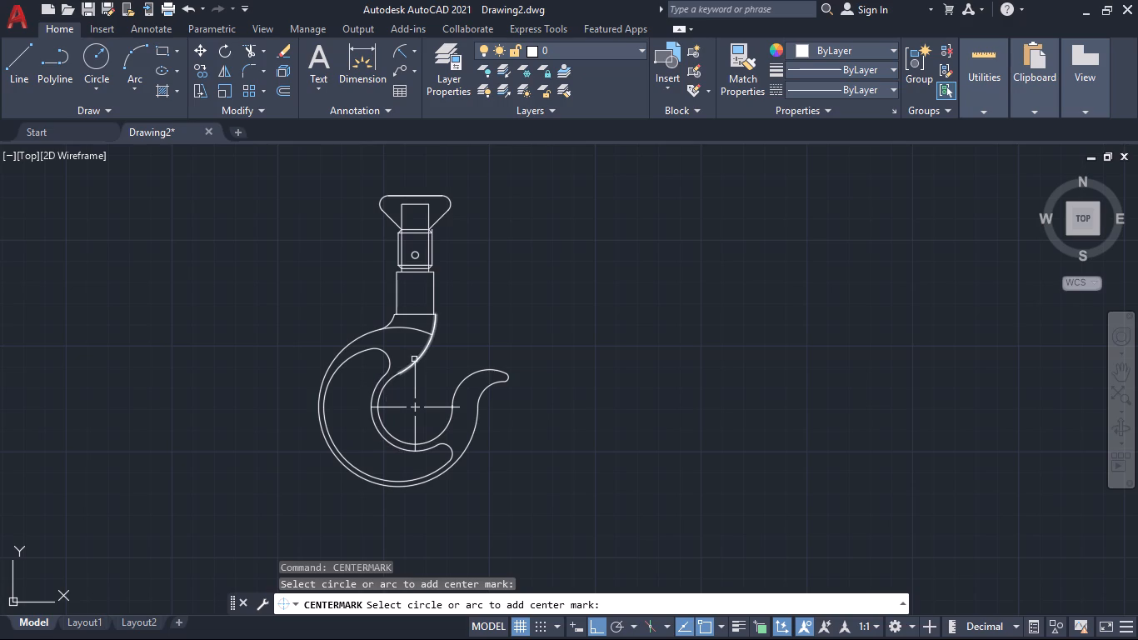
left_click(449, 202)
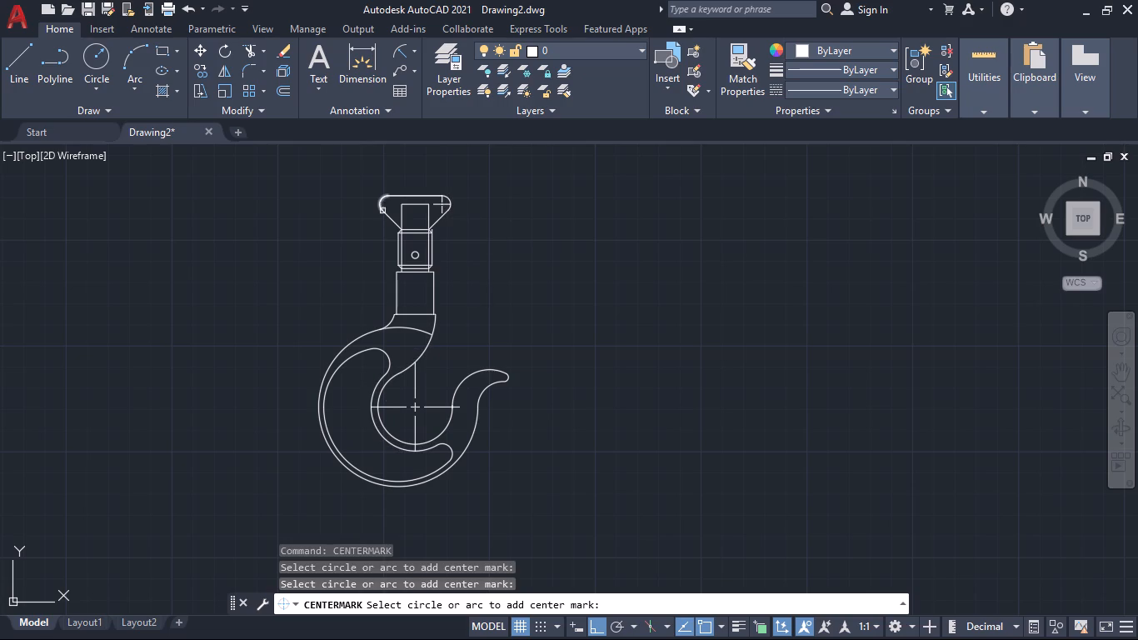
left_click(382, 207)
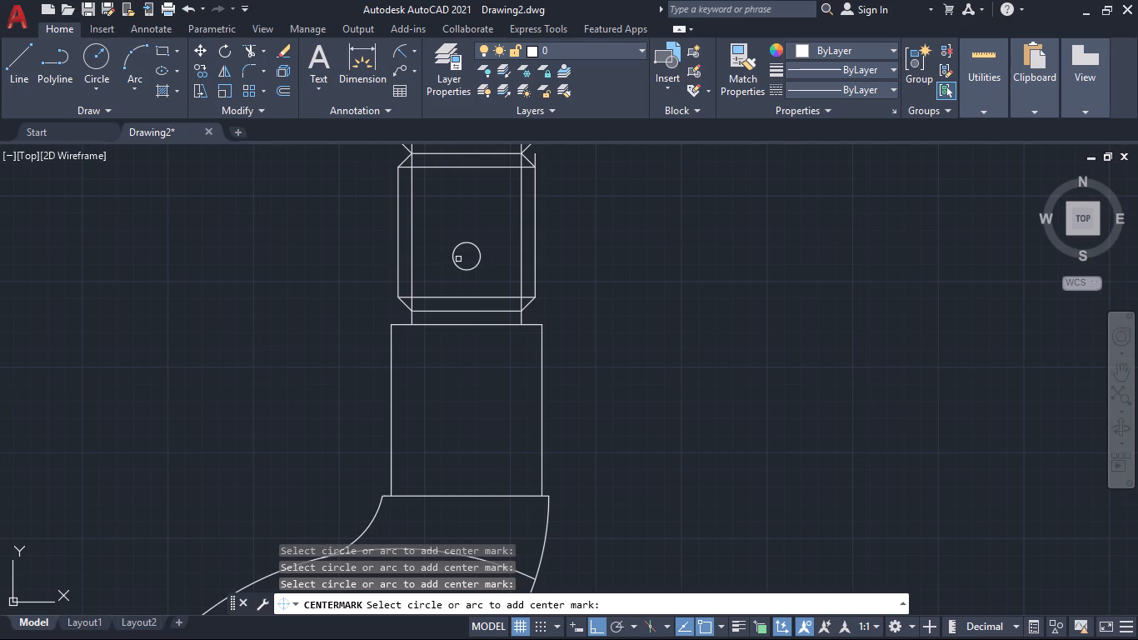
left_click(451, 259)
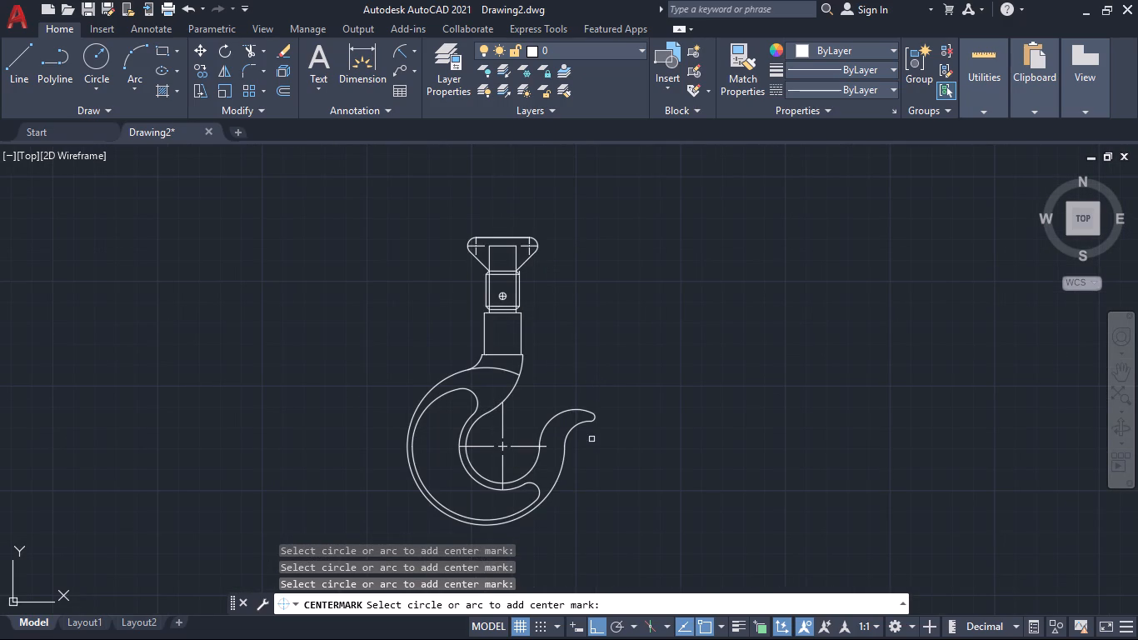
left_click(537, 492)
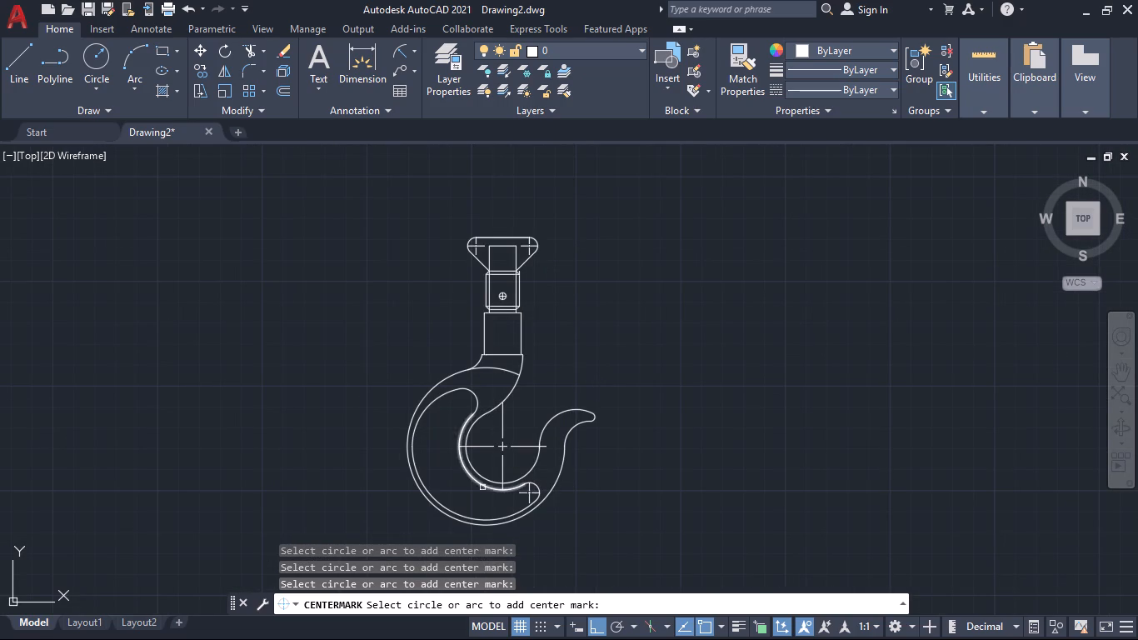
left_click(473, 397)
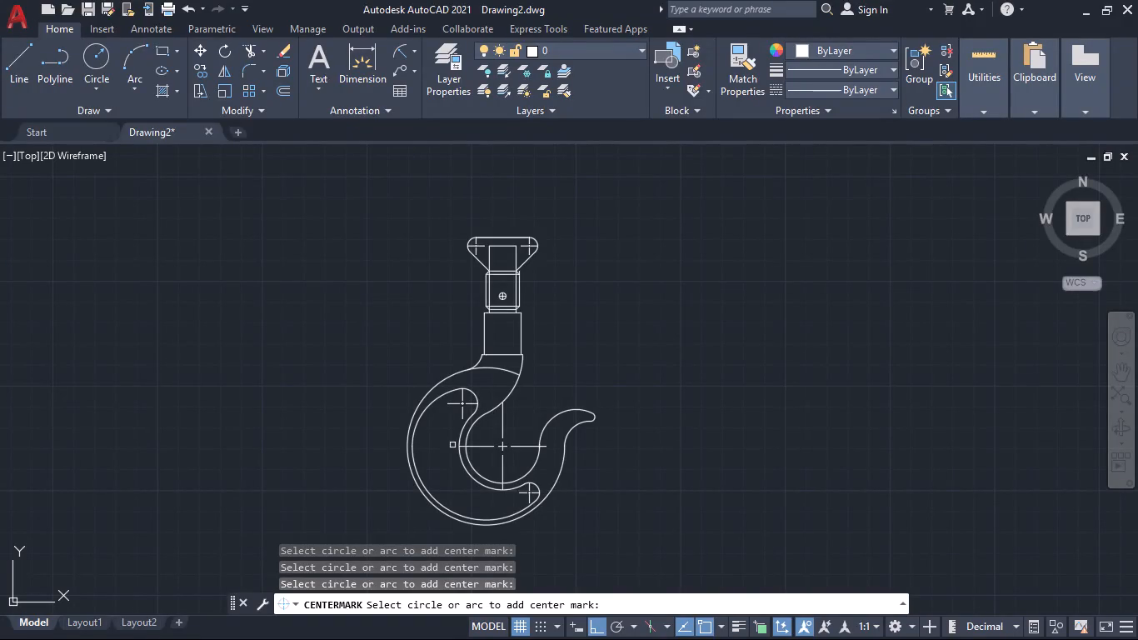
key("Escape")
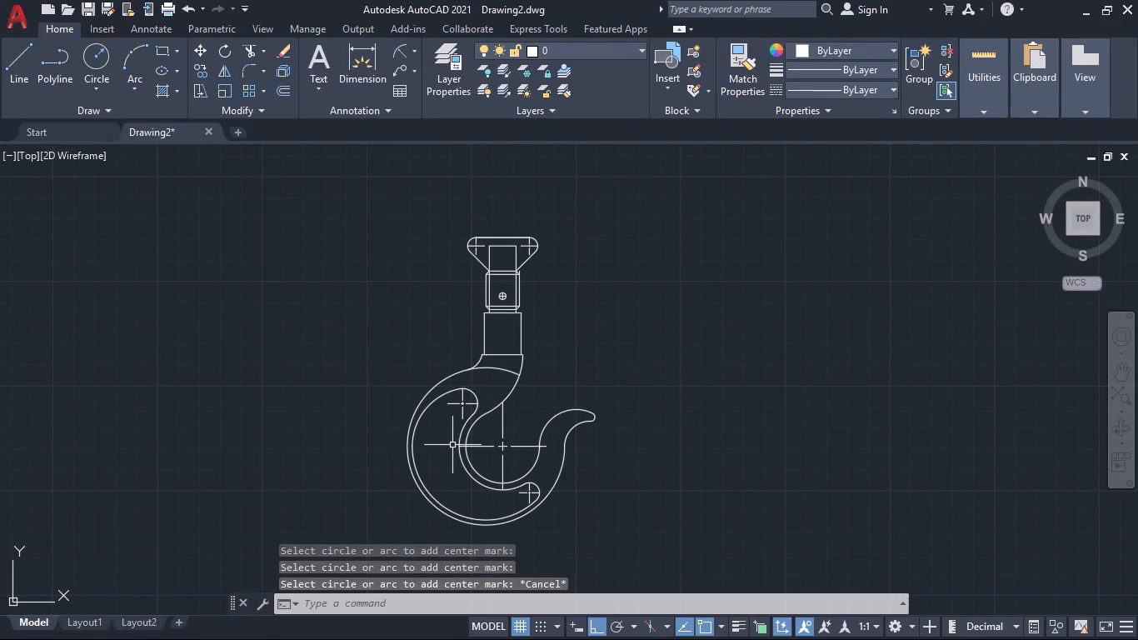
Add a radius dimension to the hook's large outer arc, placed outside the body on its upper-left side.
left_click(400, 48)
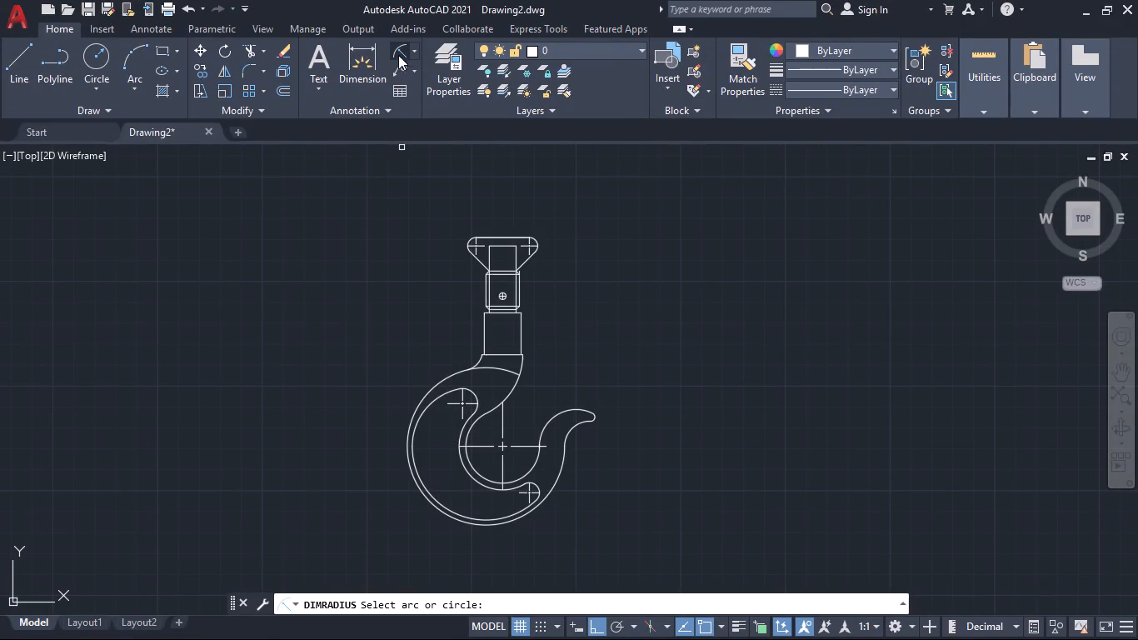
left_click(441, 381)
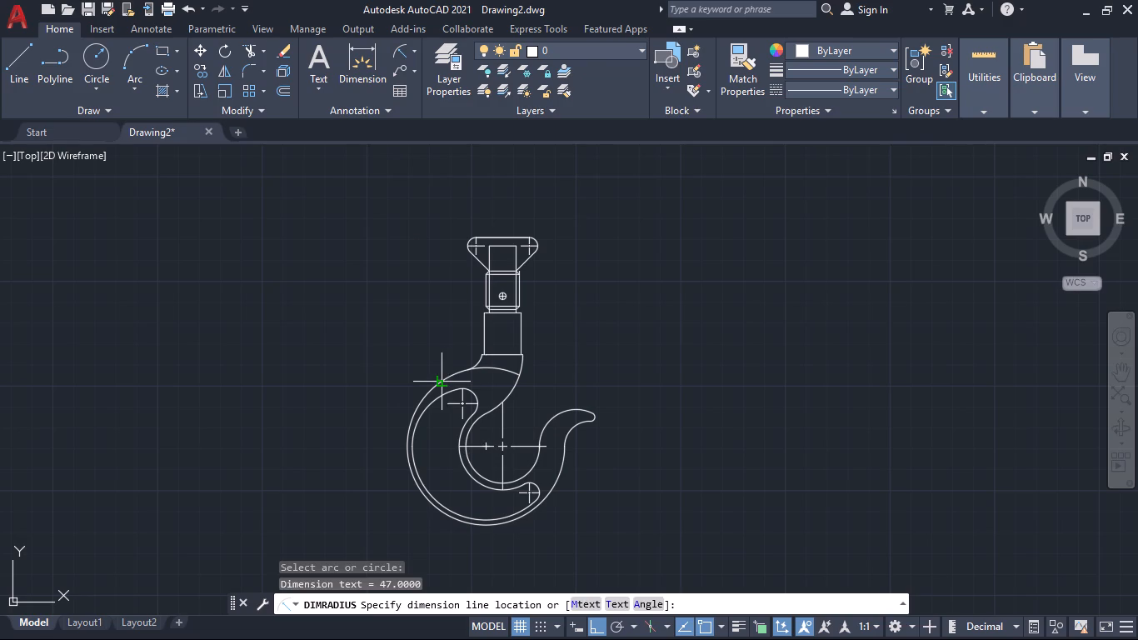
left_click(414, 368)
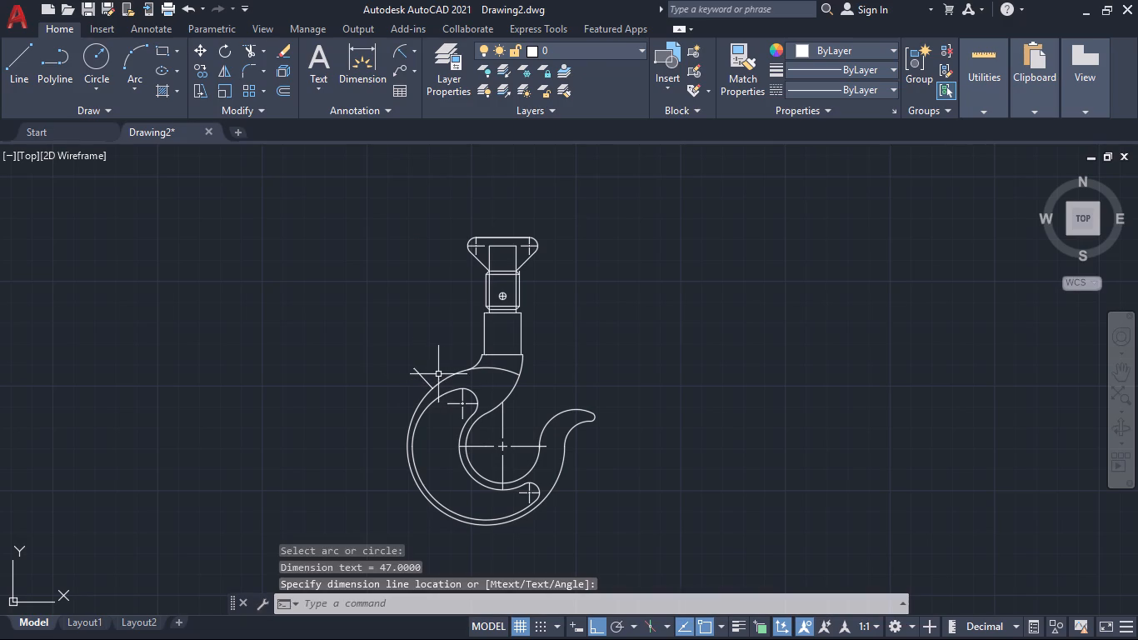
key("space")
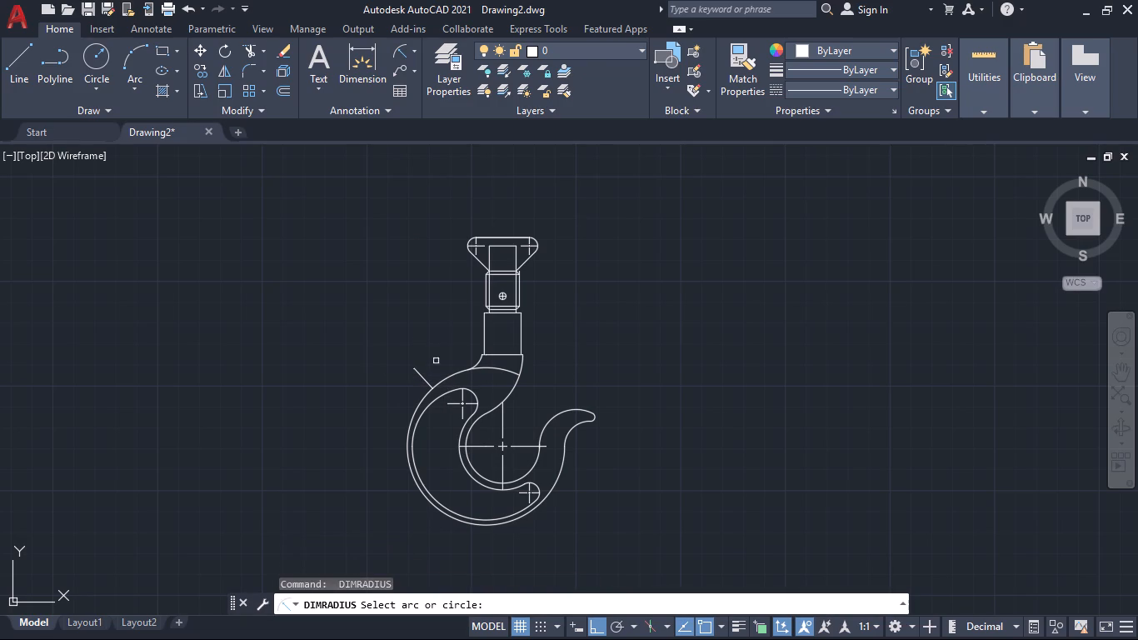
key("Escape")
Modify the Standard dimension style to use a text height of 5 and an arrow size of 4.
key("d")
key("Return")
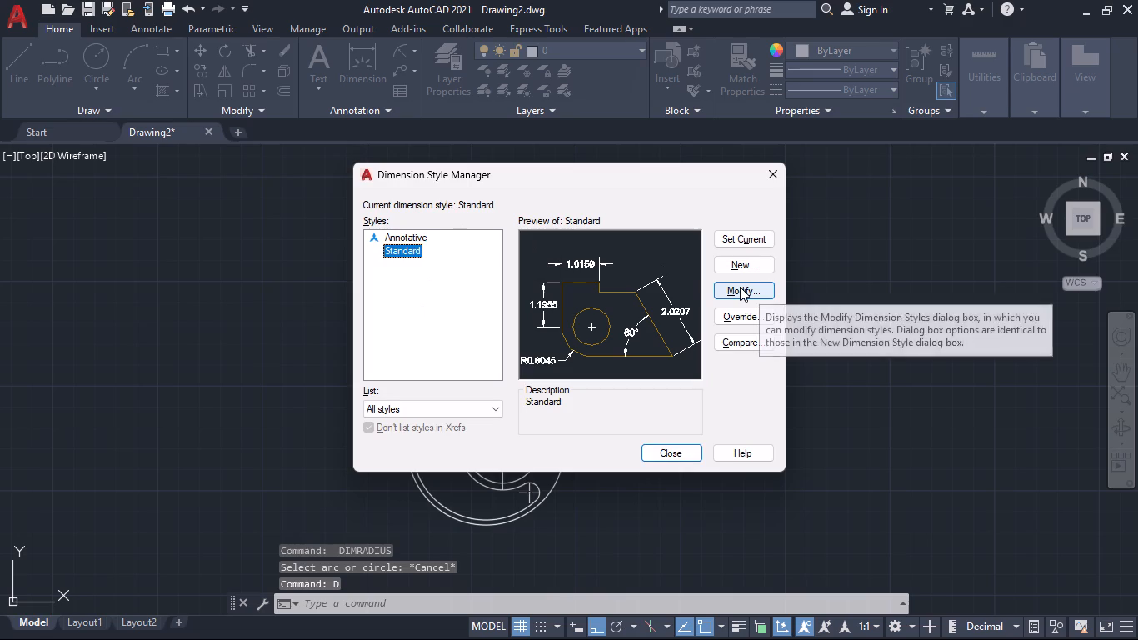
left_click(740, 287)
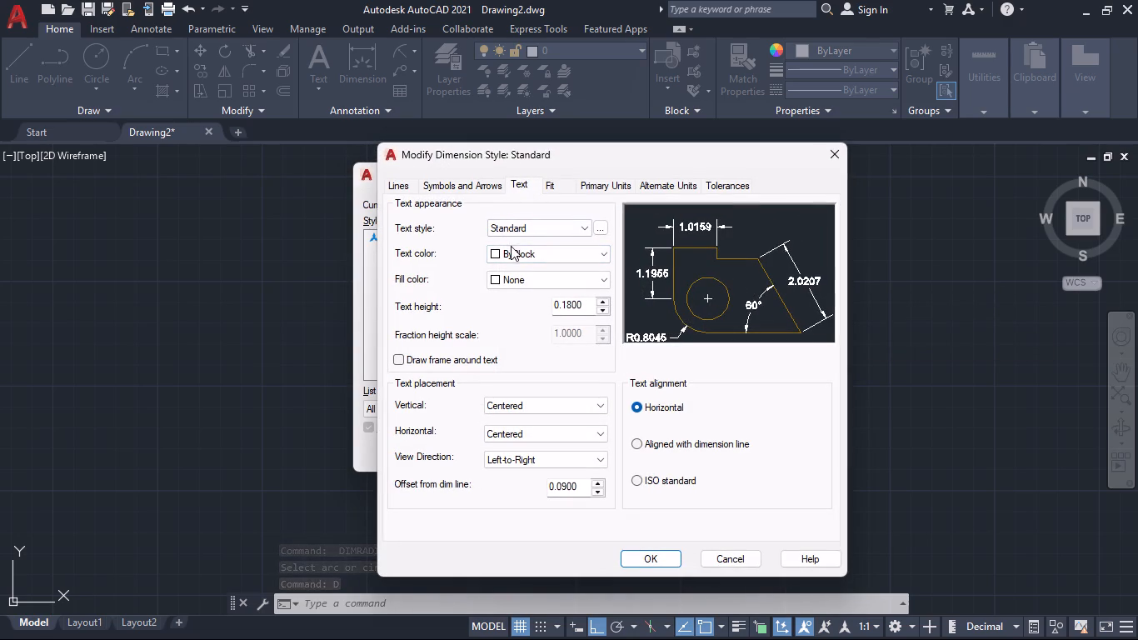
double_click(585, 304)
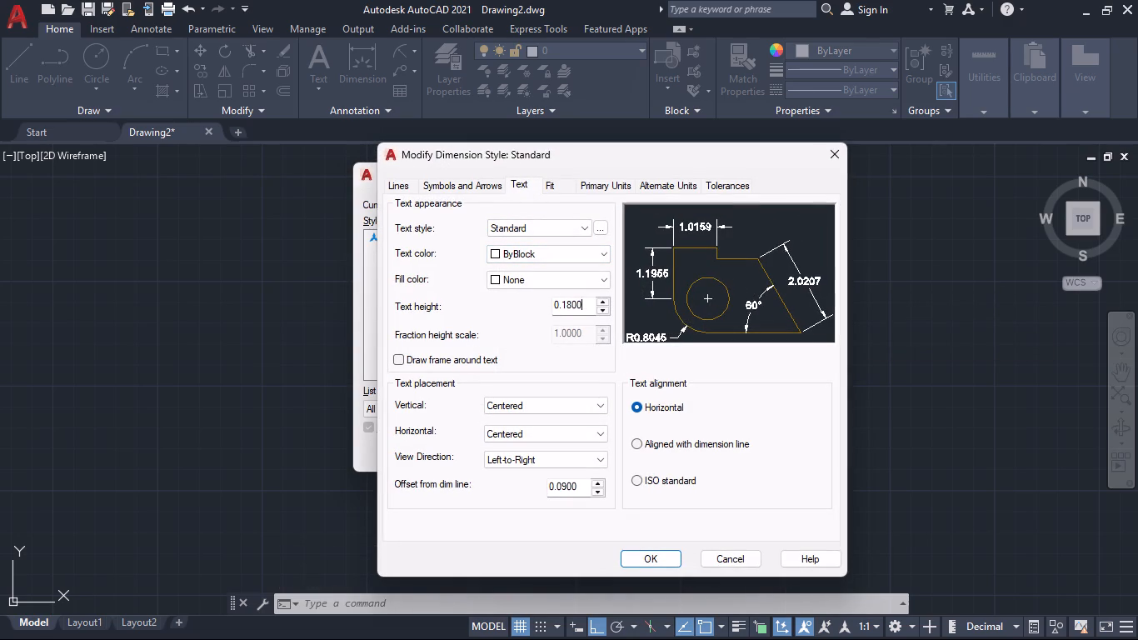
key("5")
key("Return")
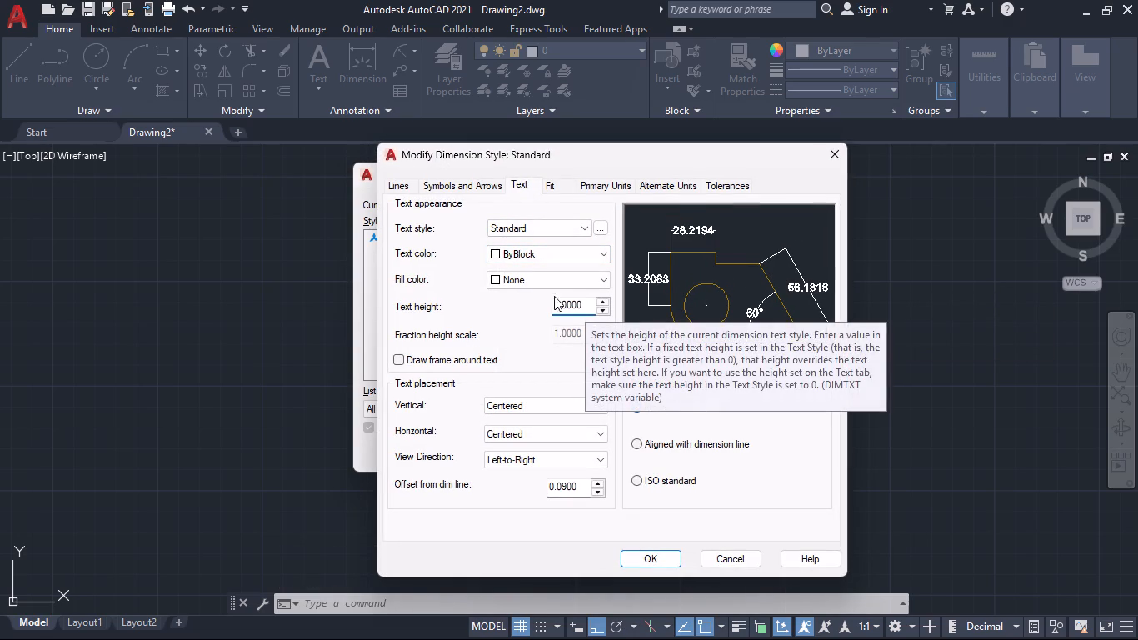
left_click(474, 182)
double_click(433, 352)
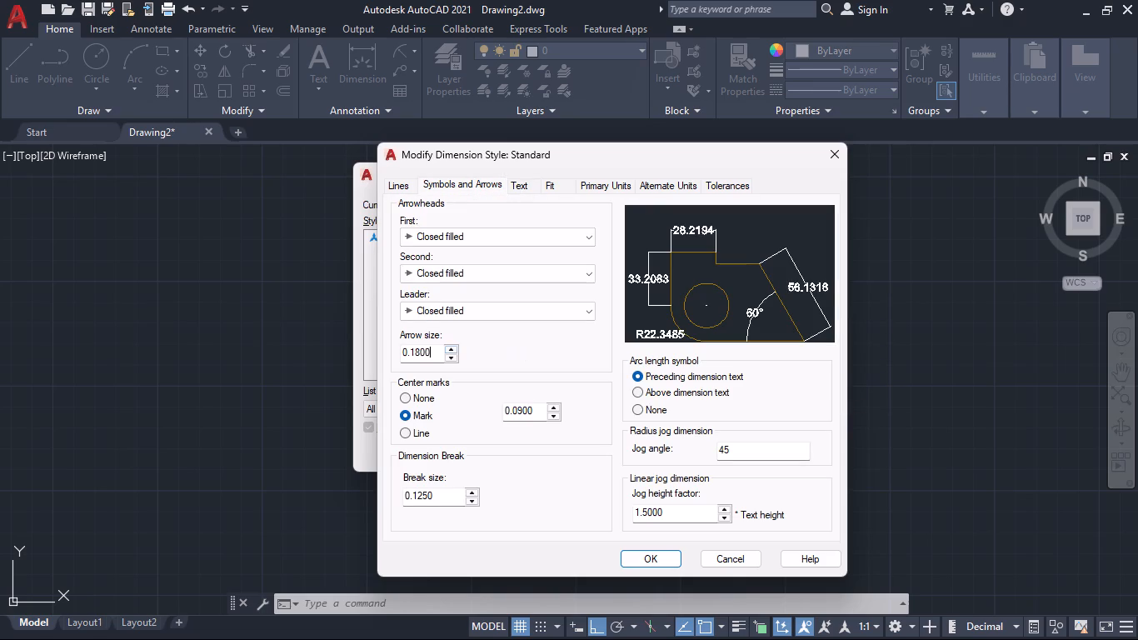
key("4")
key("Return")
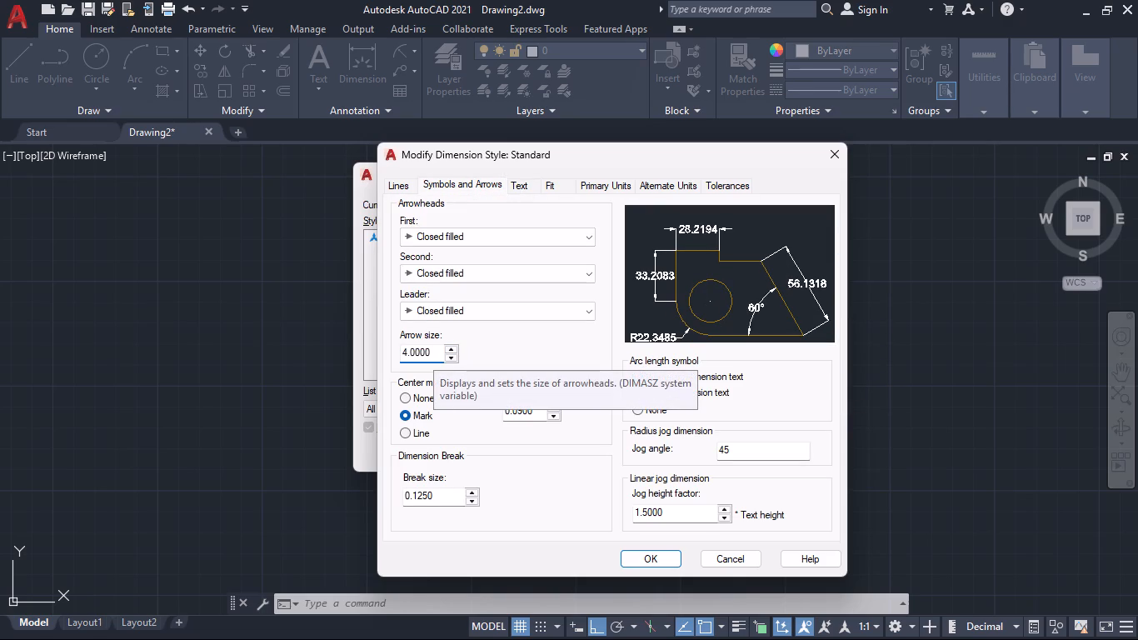
Set the Standard style's linear precision to 0 and text alignment to Aligned with dimension line, and make the style current.
left_click(600, 185)
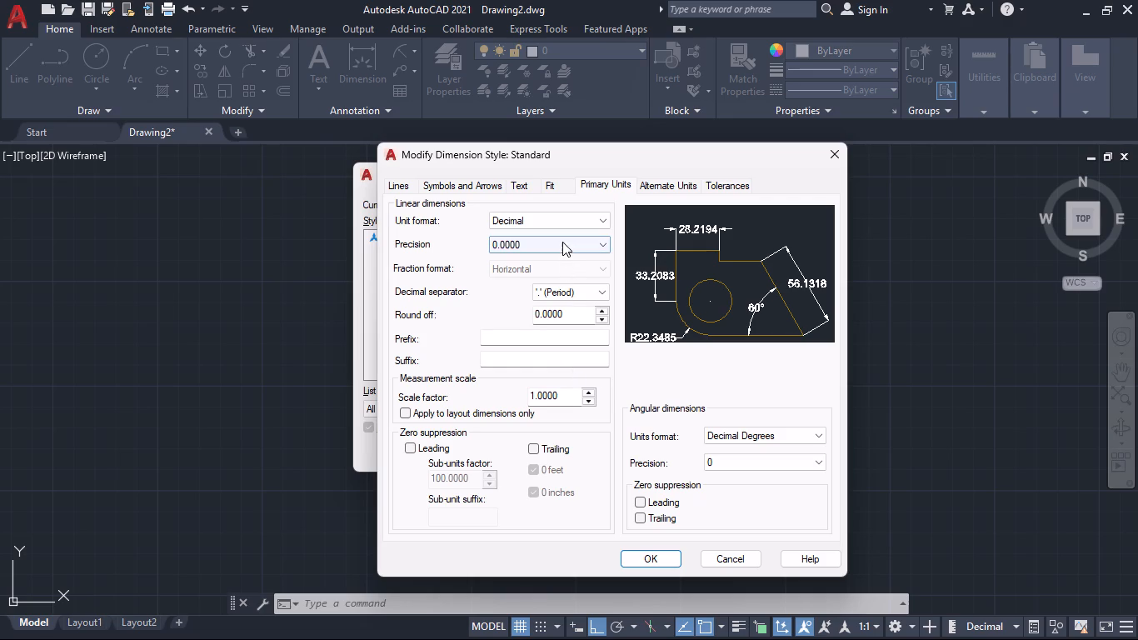
left_click(562, 242)
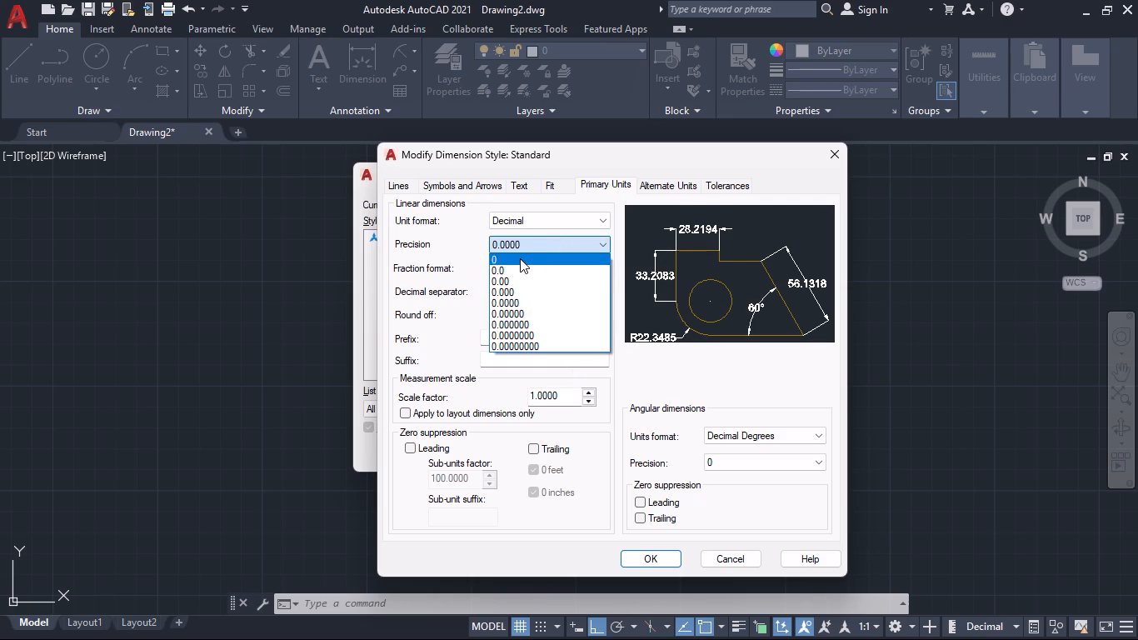
left_click(520, 258)
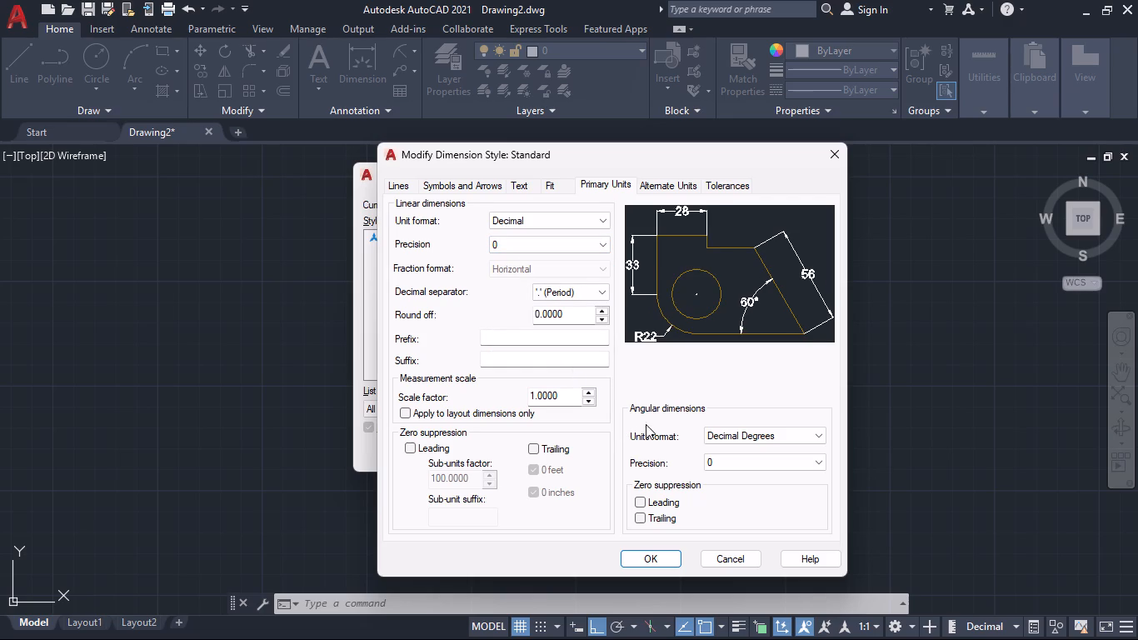
left_click(603, 184)
left_click(555, 184)
left_click(522, 184)
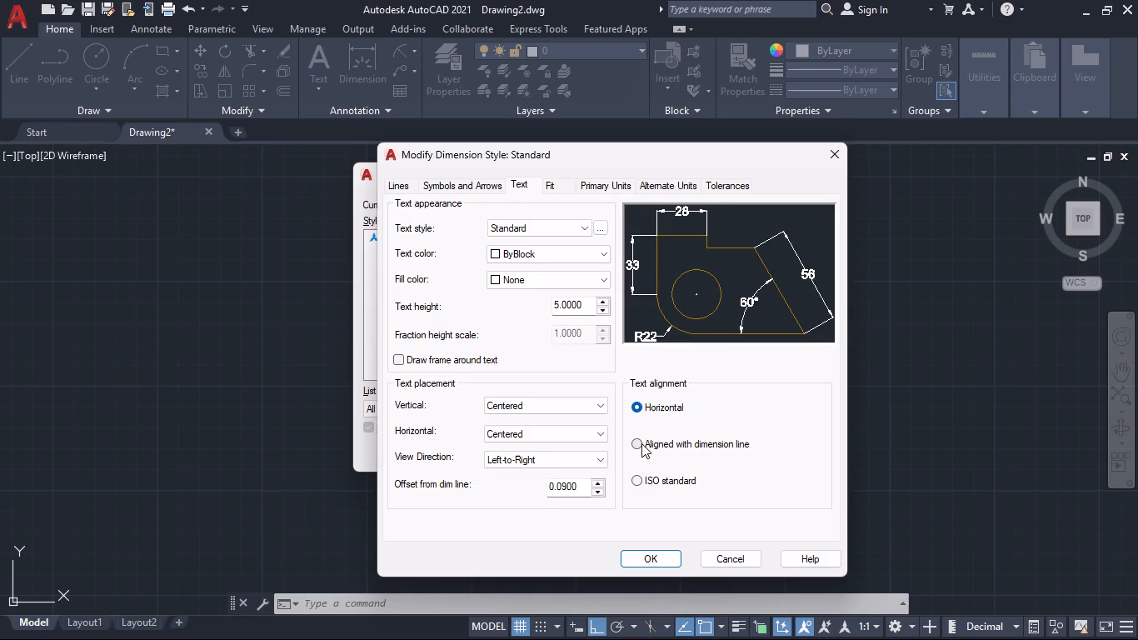
left_click(641, 443)
left_click(646, 562)
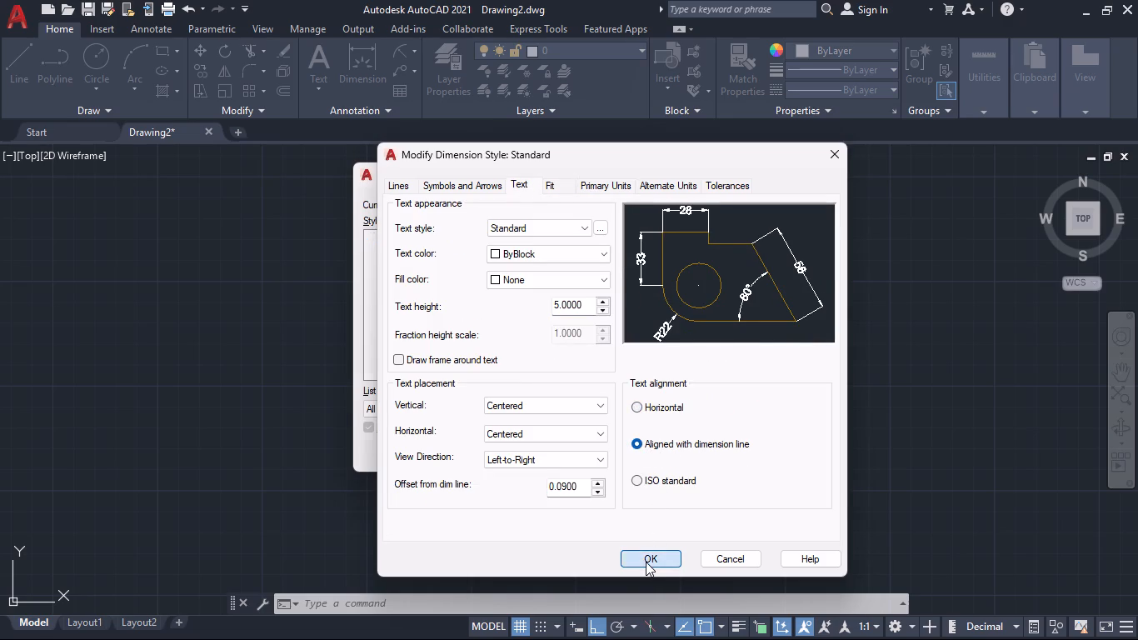
left_click(739, 237)
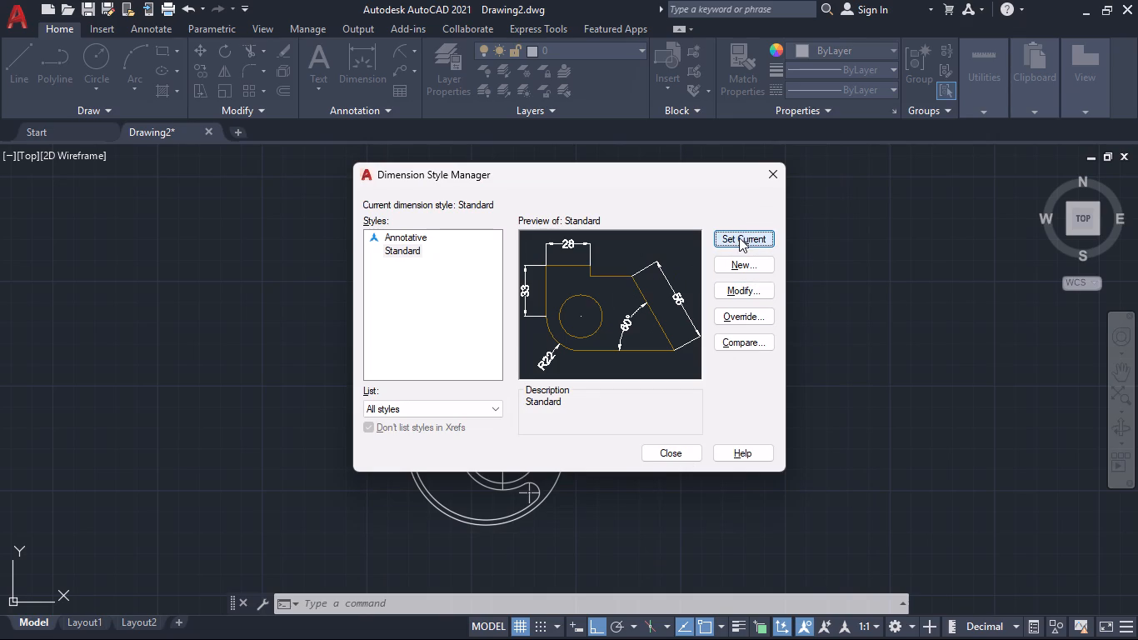
left_click(668, 451)
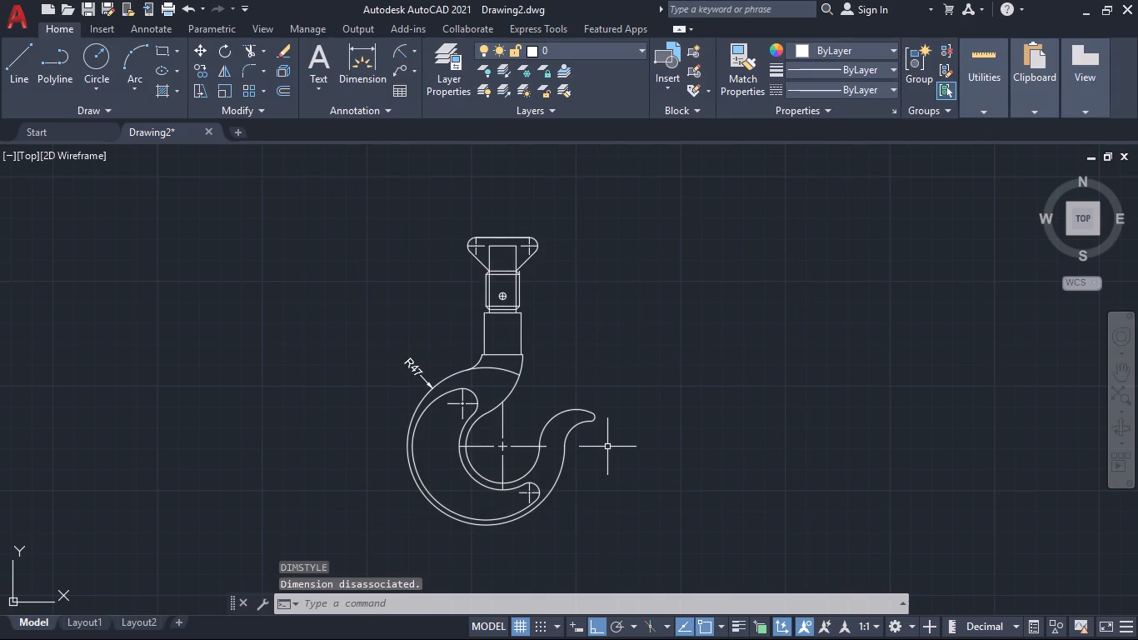
Set the Standard dimension style's text height to 3 and make the style current.
key("d")
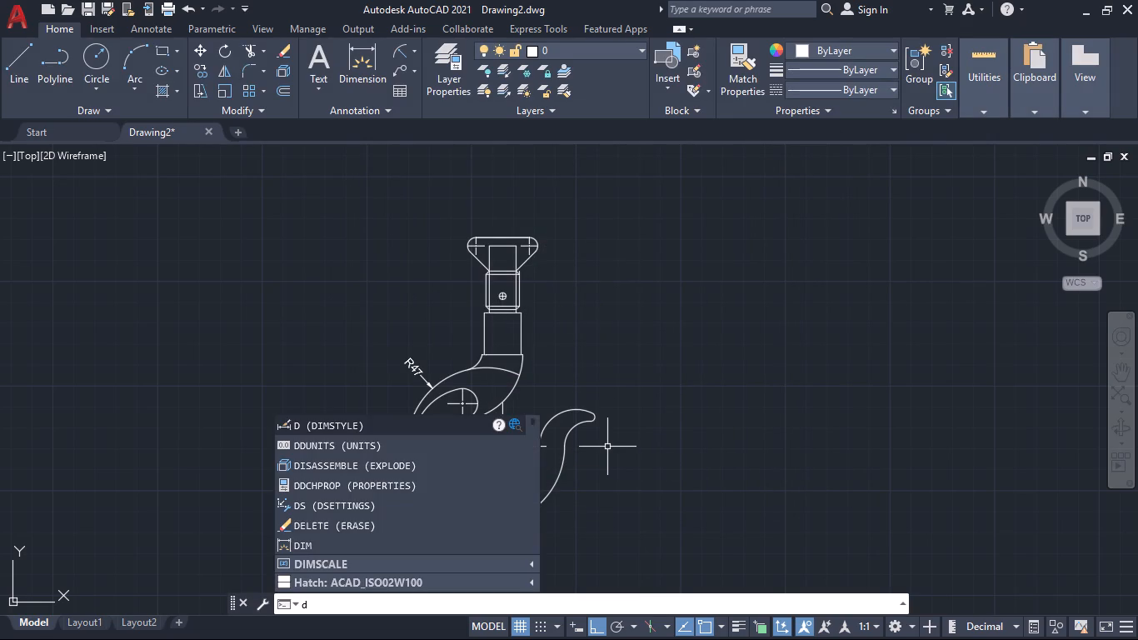
key("Return")
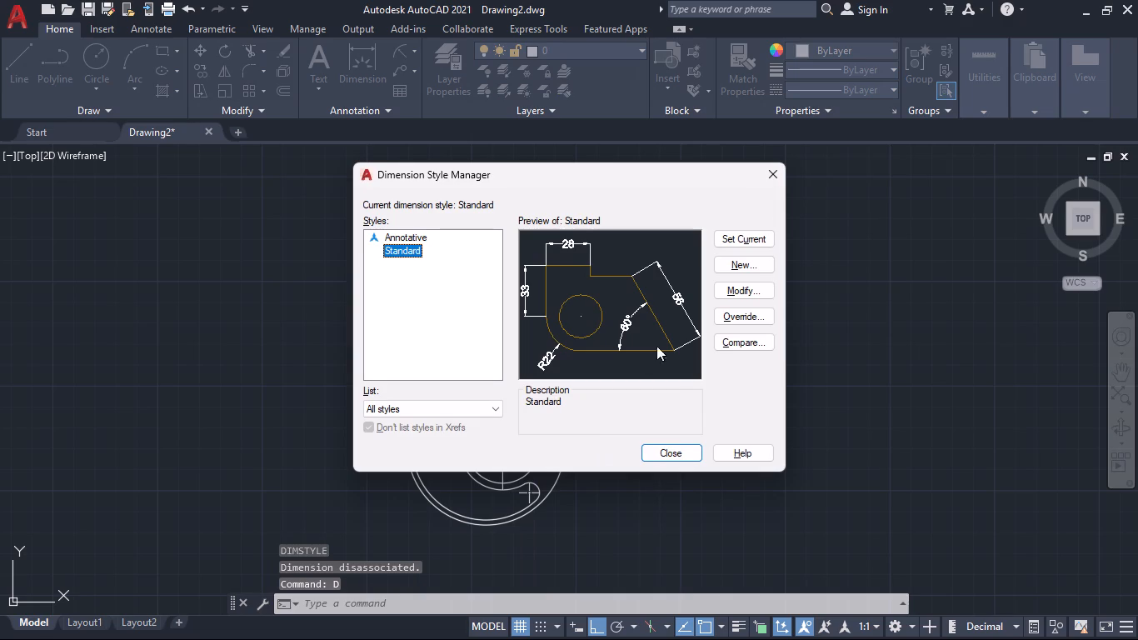
left_click(734, 292)
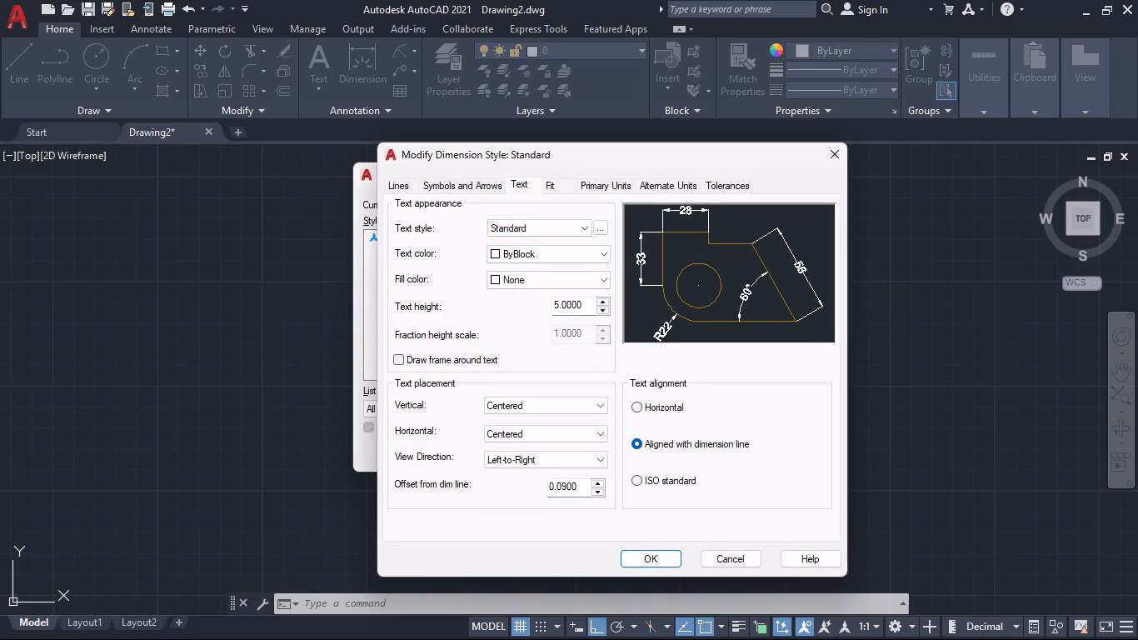
double_click(586, 299)
key("3")
key("Return")
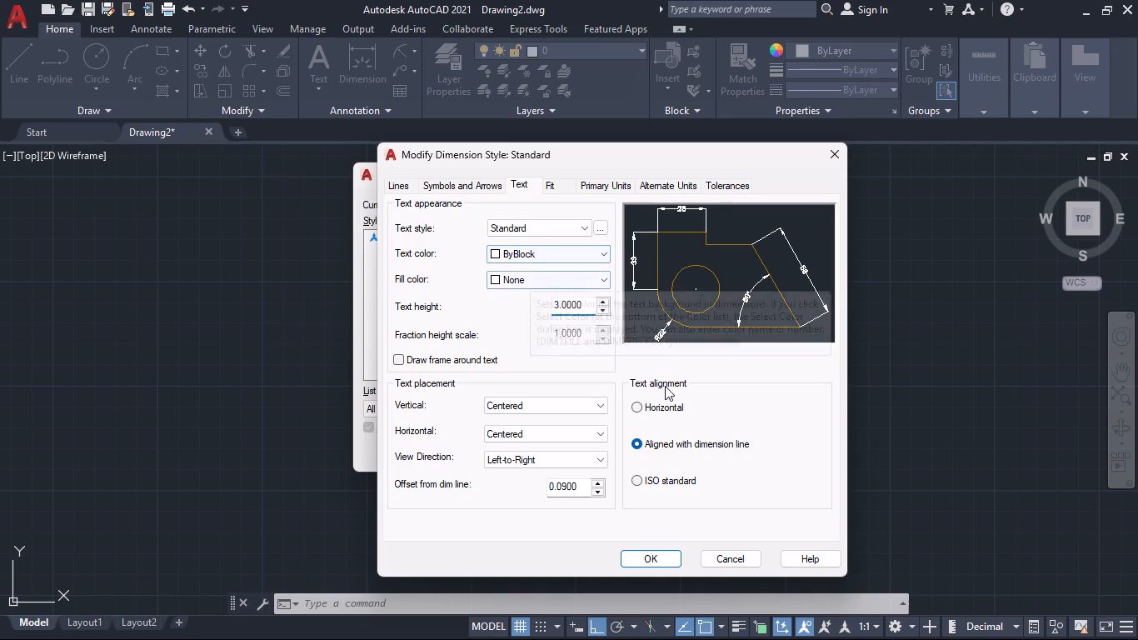
left_click(655, 549)
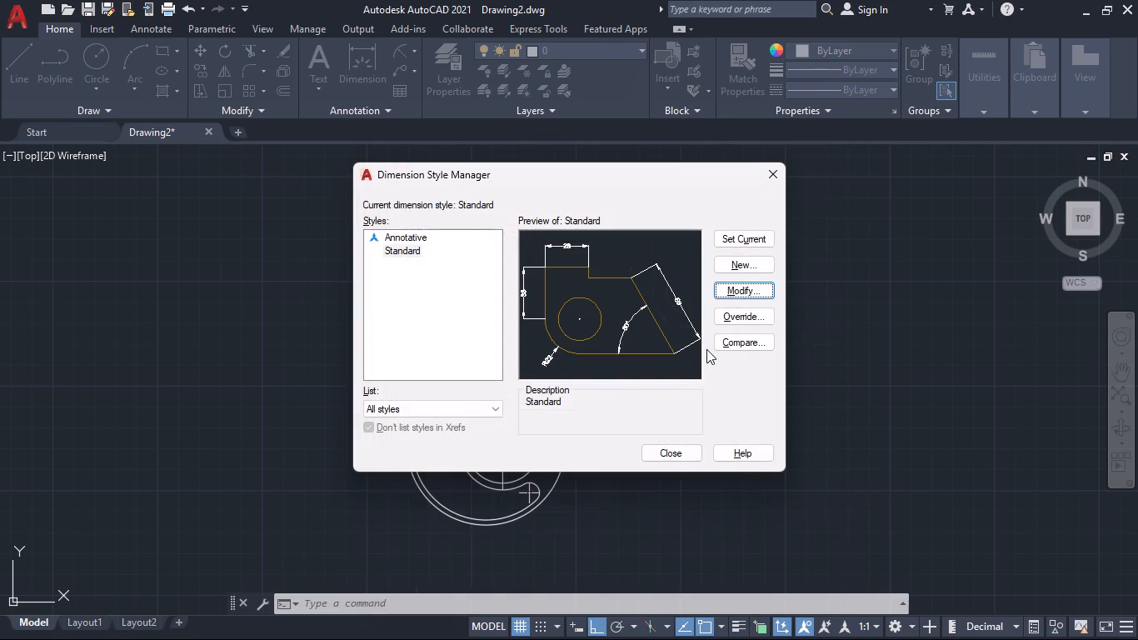
left_click(753, 240)
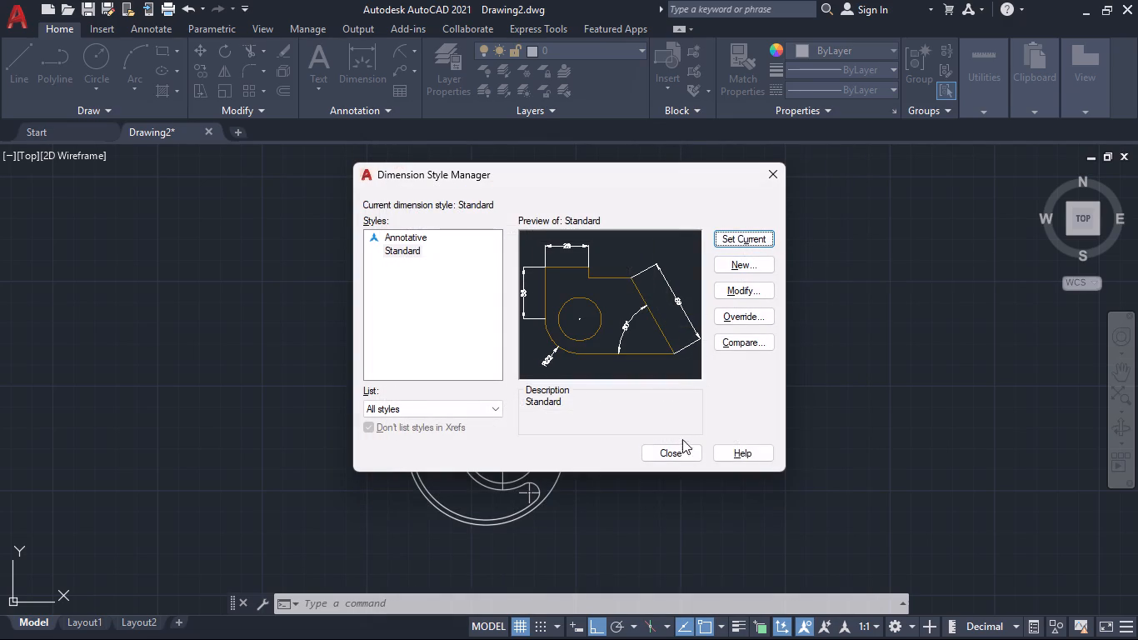
left_click(676, 454)
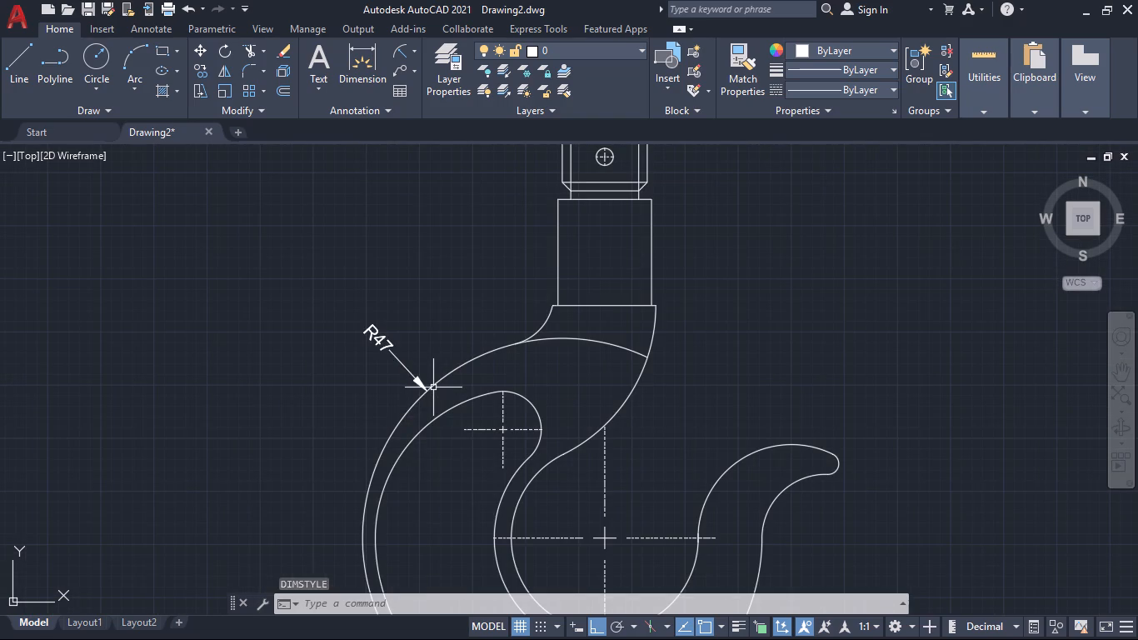
Set the Standard dimension style's arrow size to 2.75.
key("d")
key("Return")
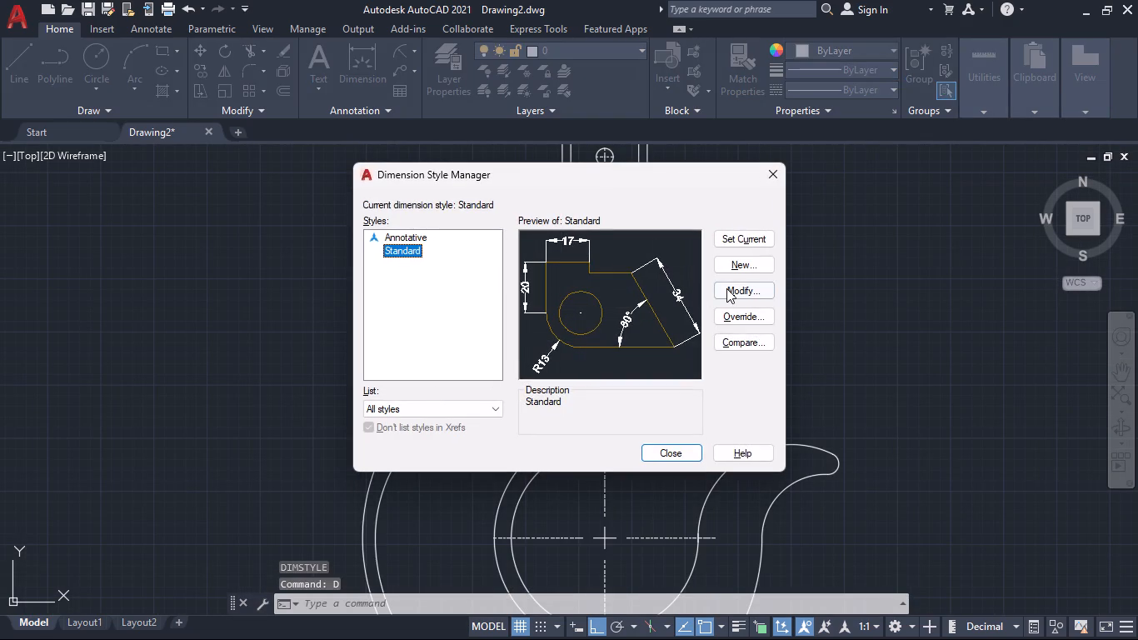
left_click(726, 288)
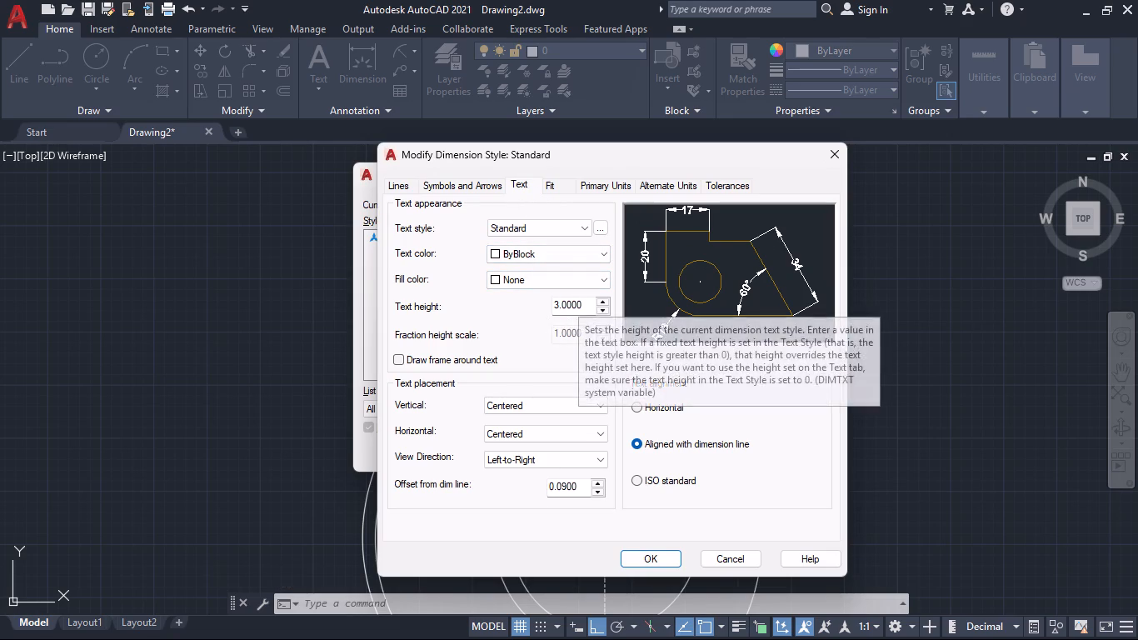
left_click(601, 182)
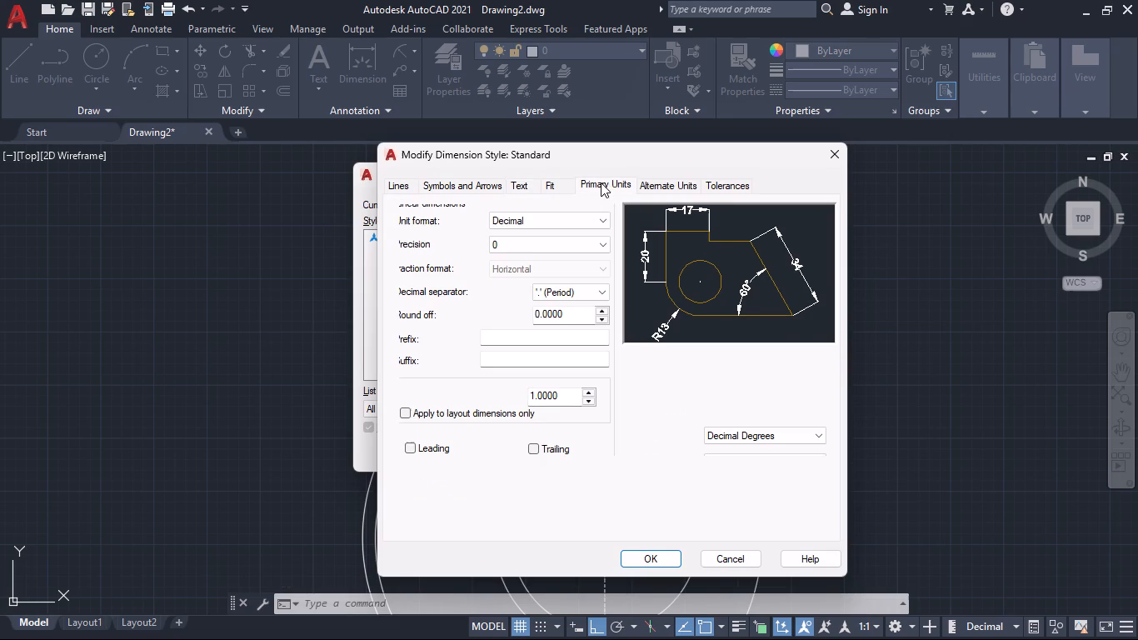
left_click(529, 186)
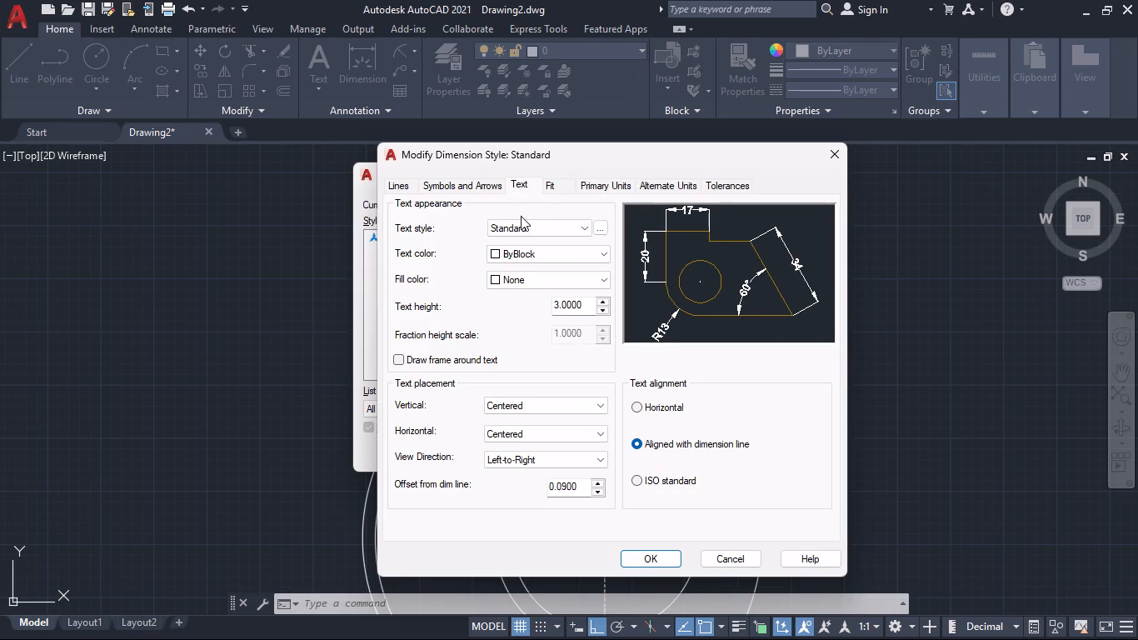
left_click(486, 191)
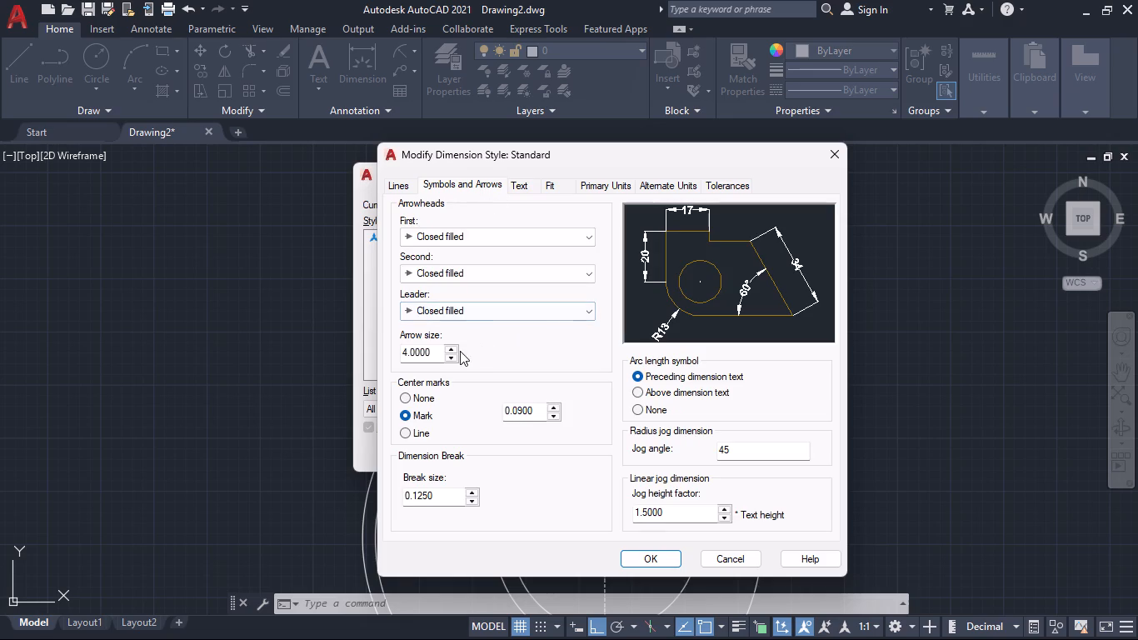
double_click(432, 354)
type("2.75")
key("Return")
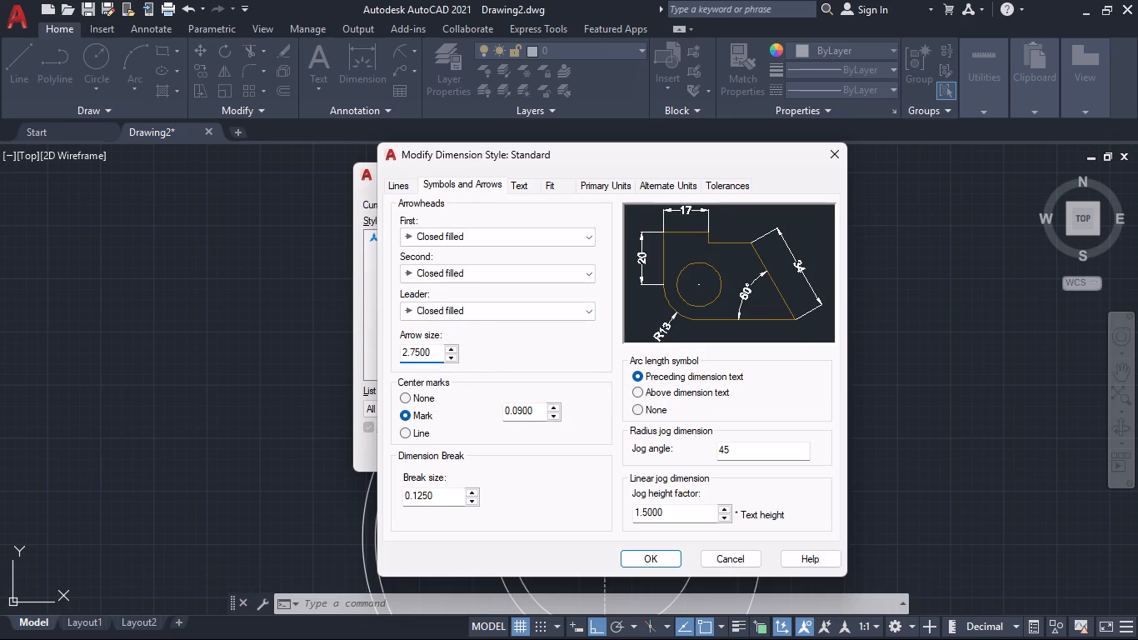
Set the Standard dimension style's text alignment to Horizontal, keep vertical and horizontal text placement Centered, and make the style current.
left_click(518, 181)
left_click(641, 408)
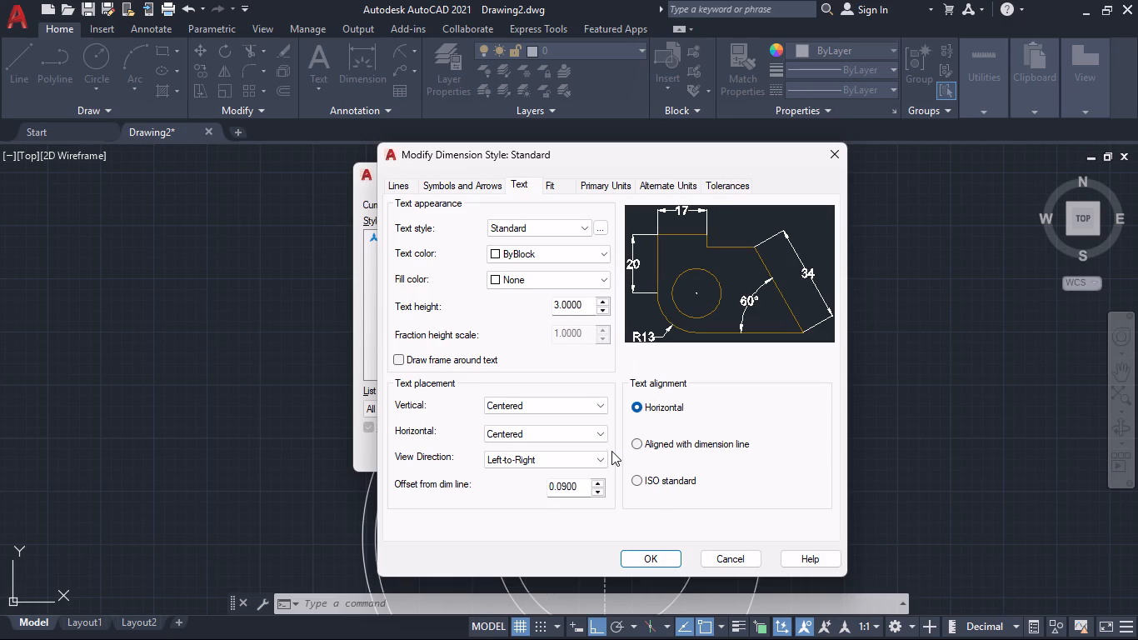
left_click(581, 412)
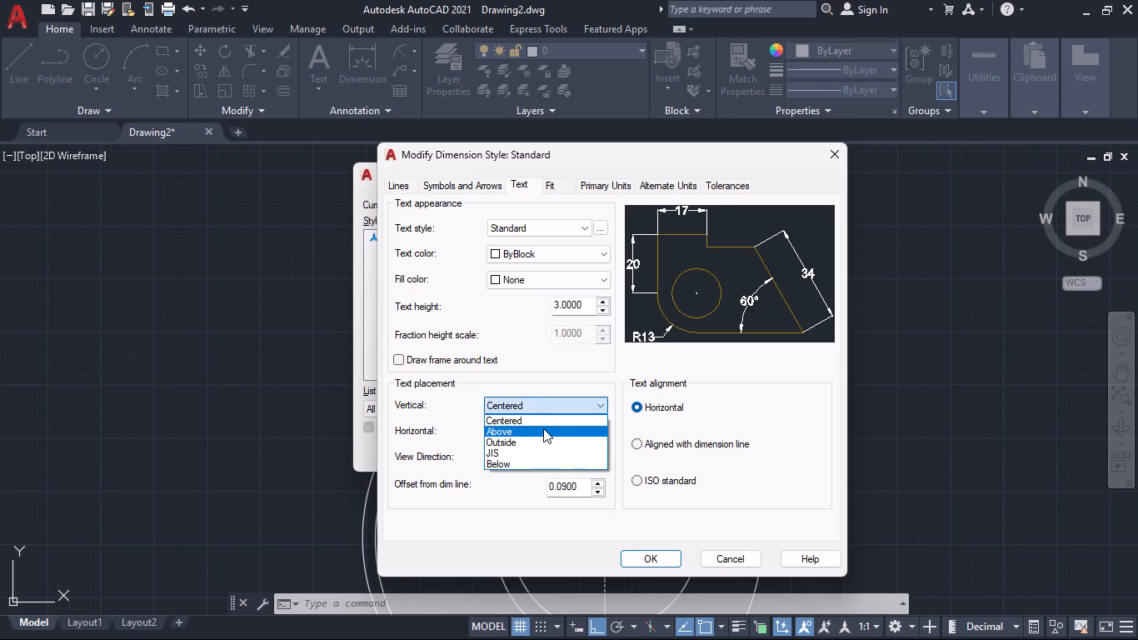
left_click(546, 402)
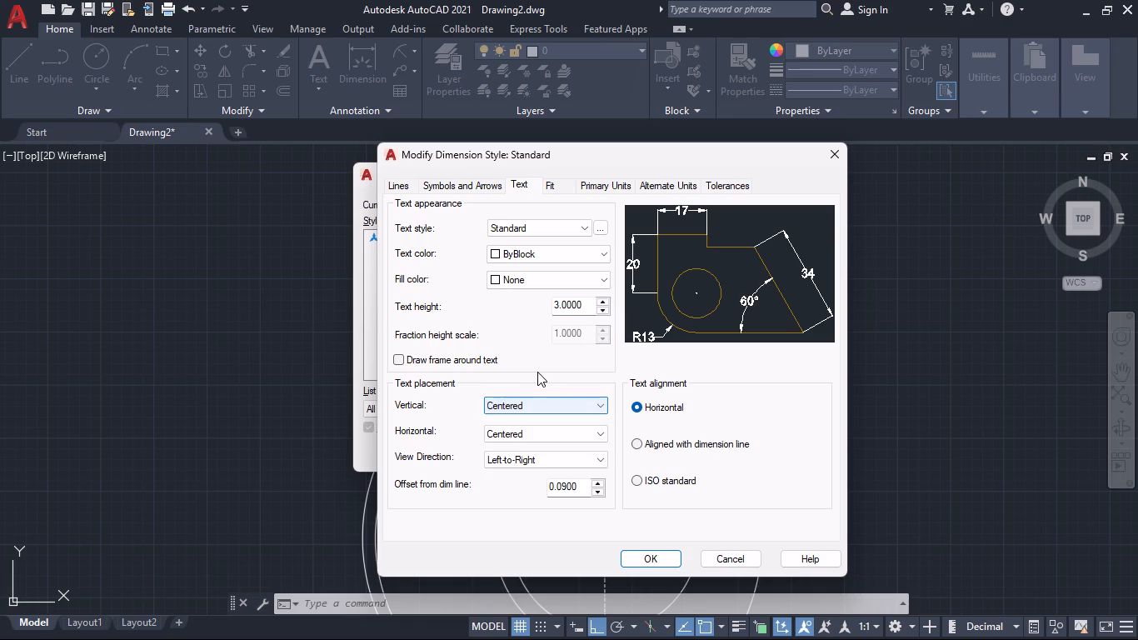
left_click(542, 429)
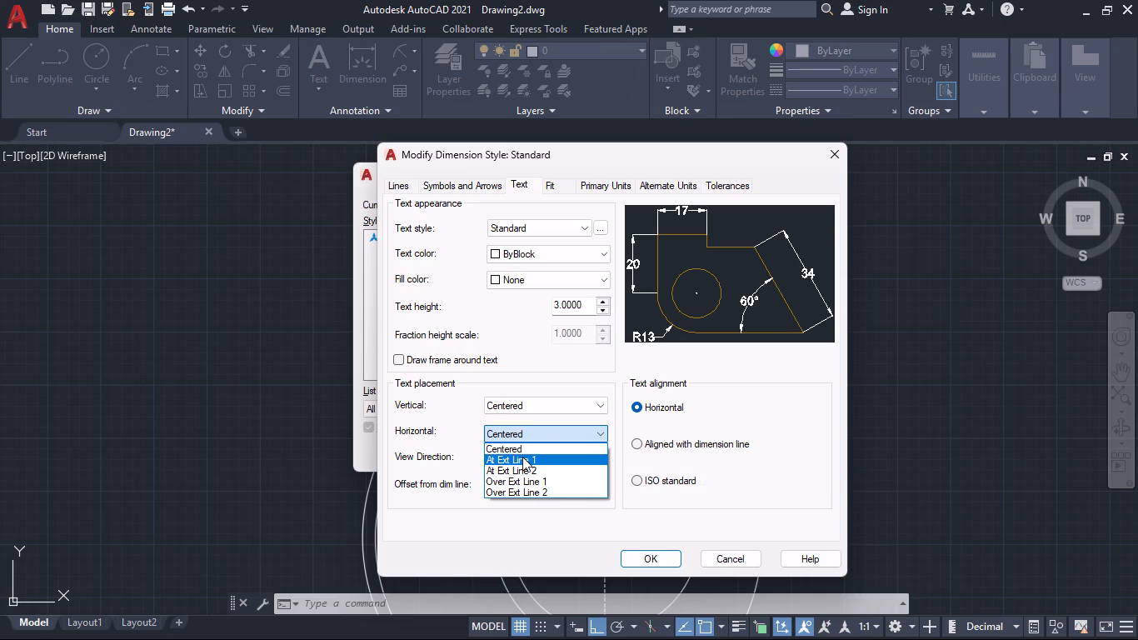
left_click(538, 434)
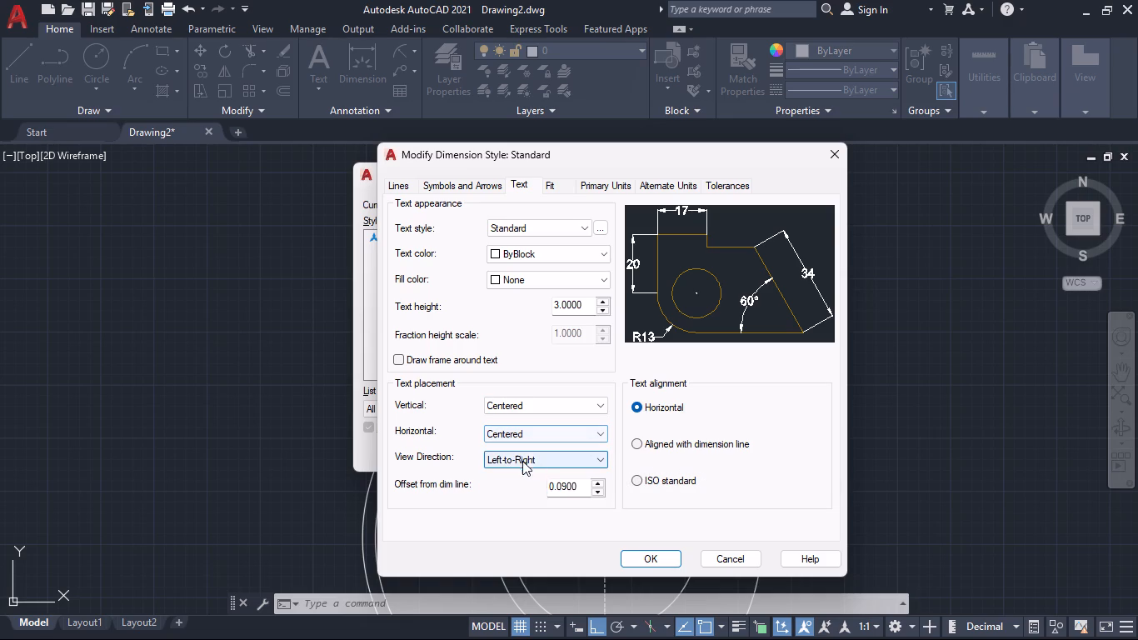
left_click(632, 554)
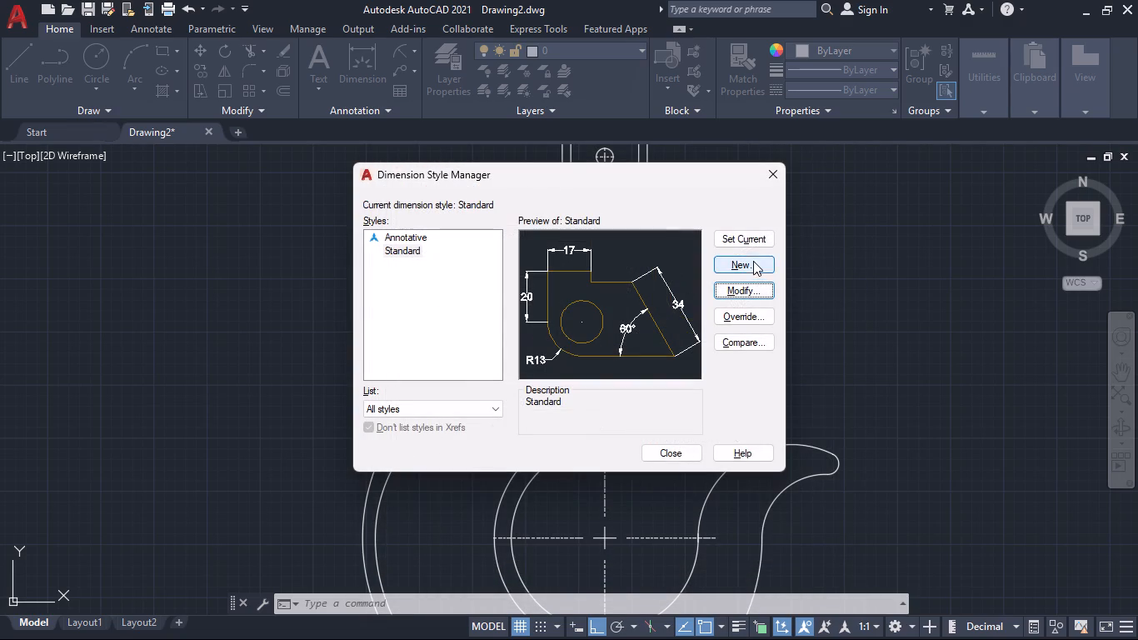
left_click(747, 240)
left_click(676, 450)
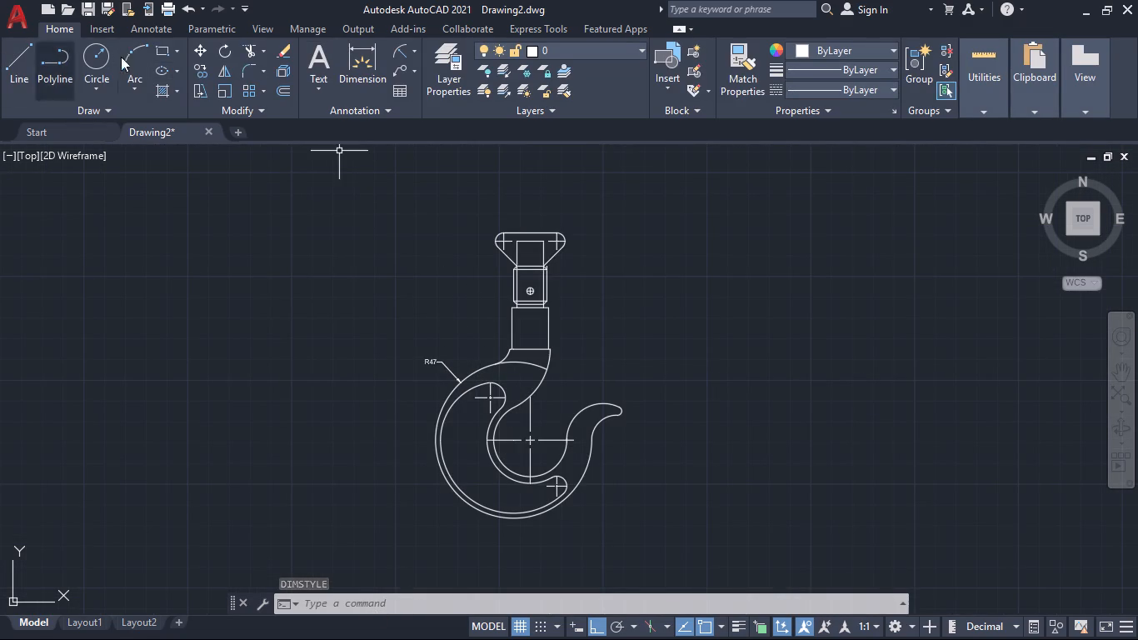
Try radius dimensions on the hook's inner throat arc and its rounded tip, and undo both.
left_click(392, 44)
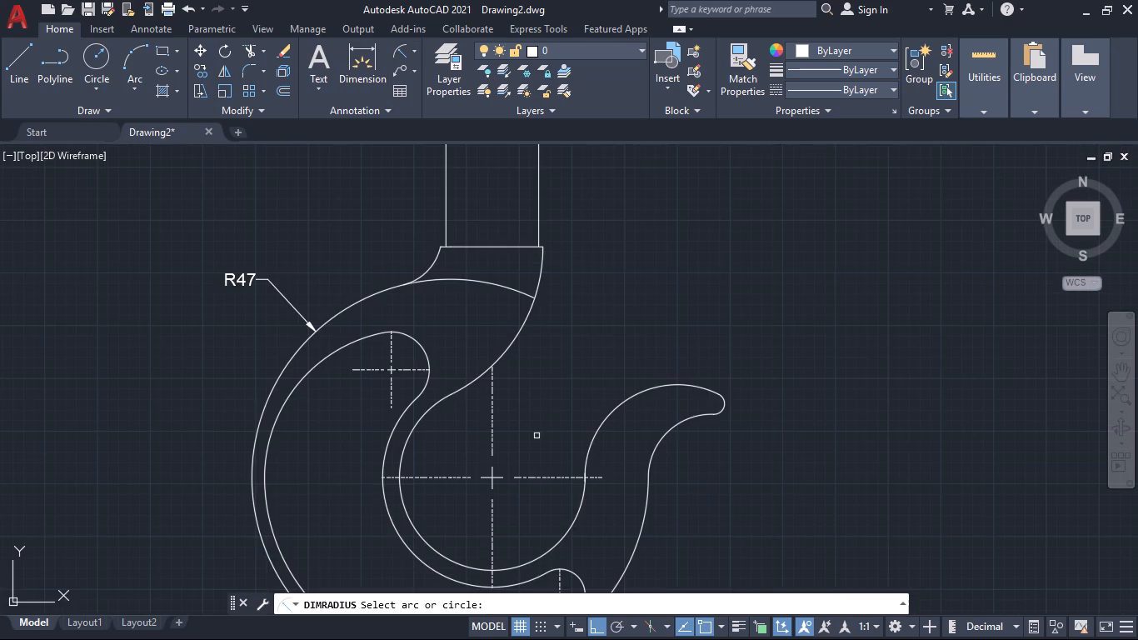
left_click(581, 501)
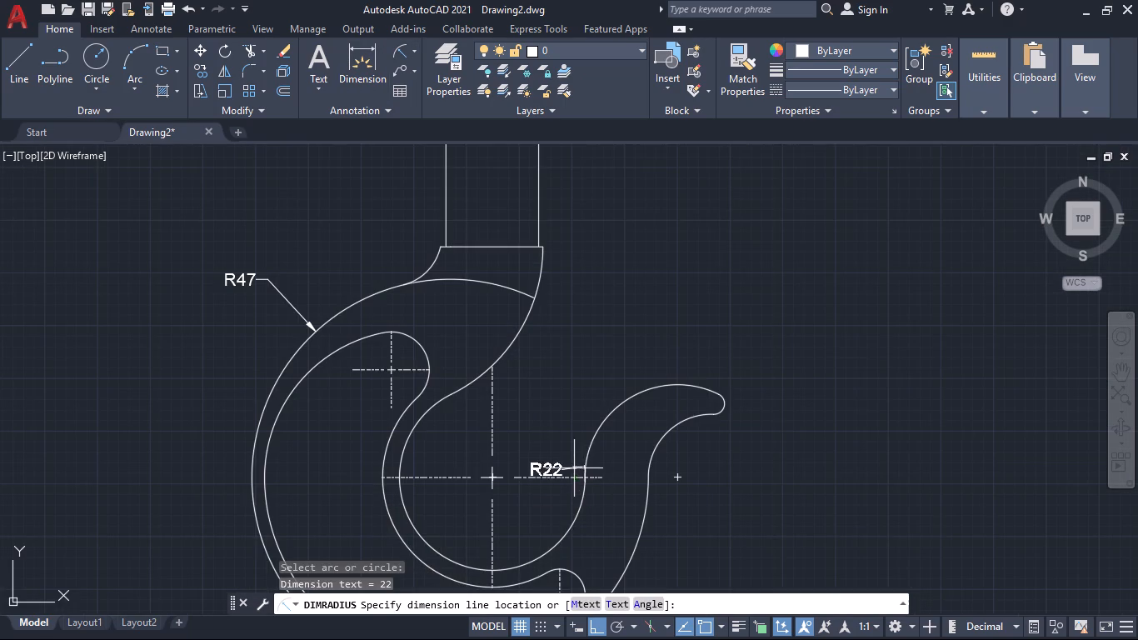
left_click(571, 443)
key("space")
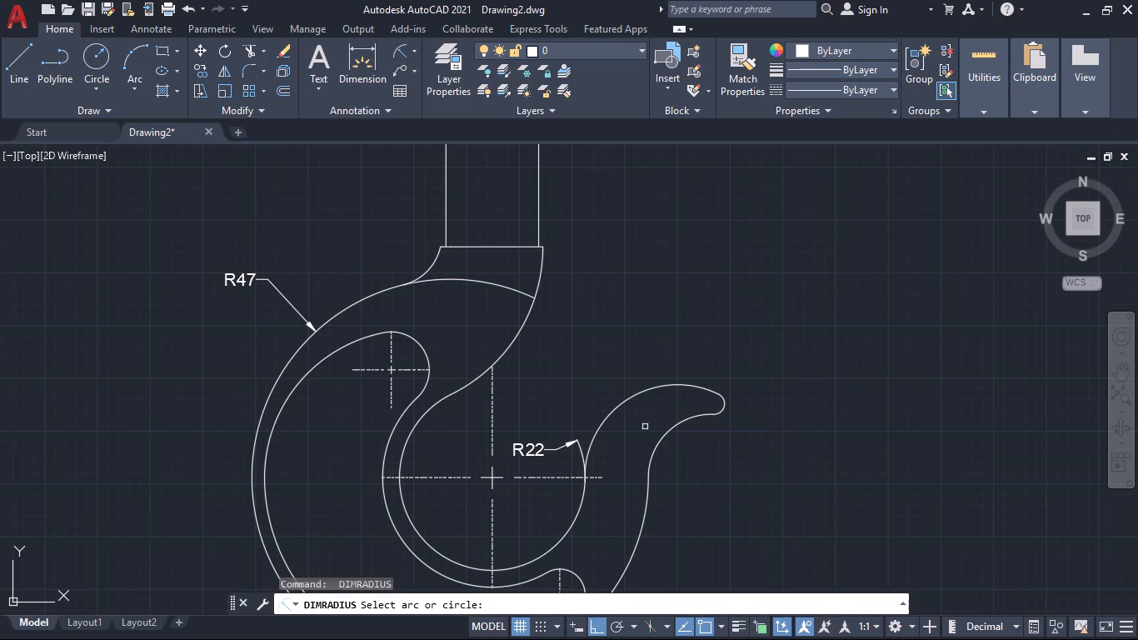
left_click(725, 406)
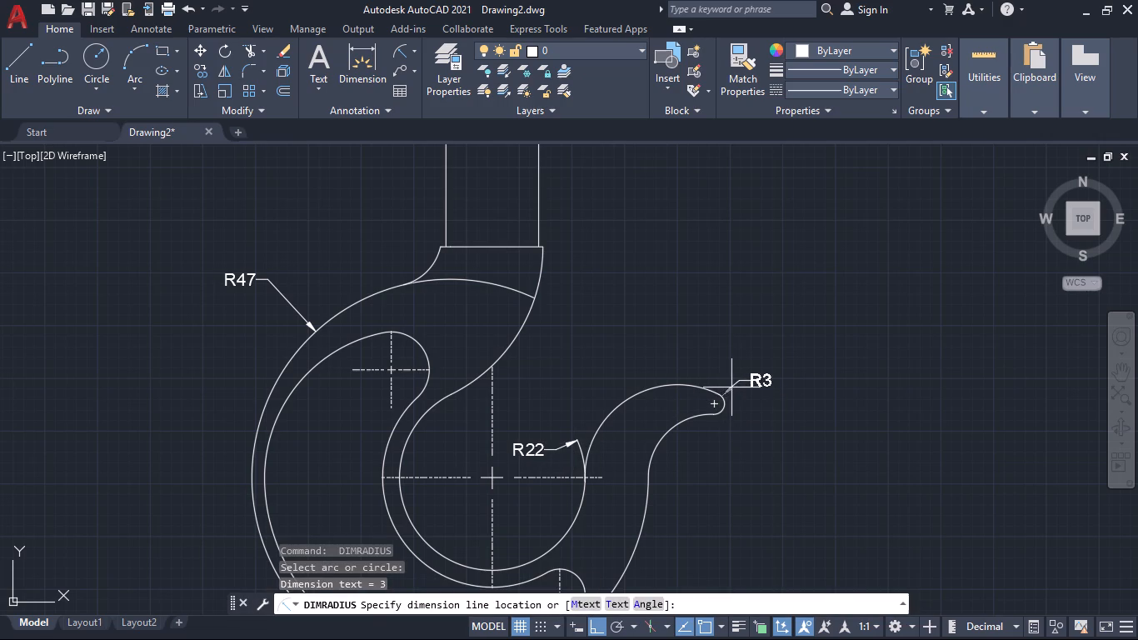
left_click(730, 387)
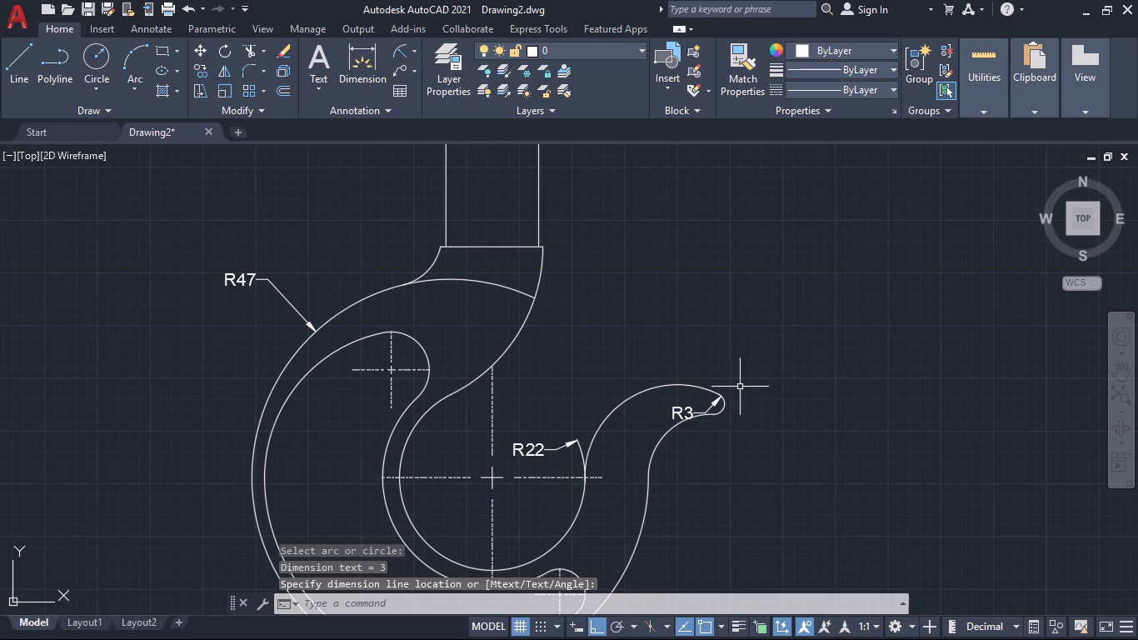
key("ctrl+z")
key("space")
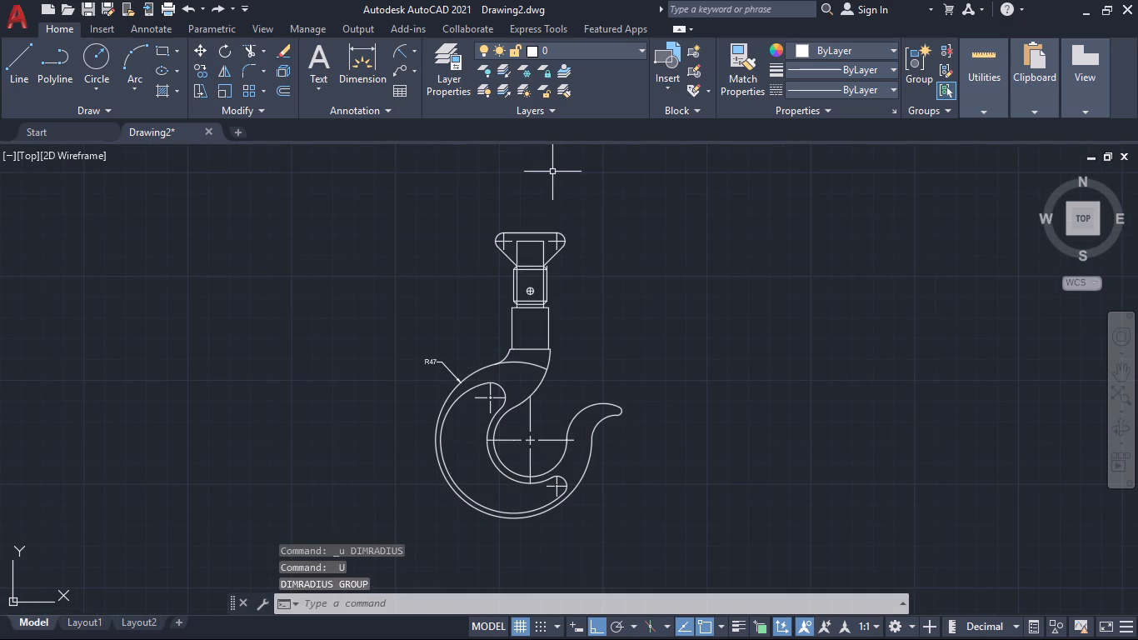
Add radius dimensions outside the hook's rounded tip and the lower and upper curved edges leading to it.
left_click(401, 54)
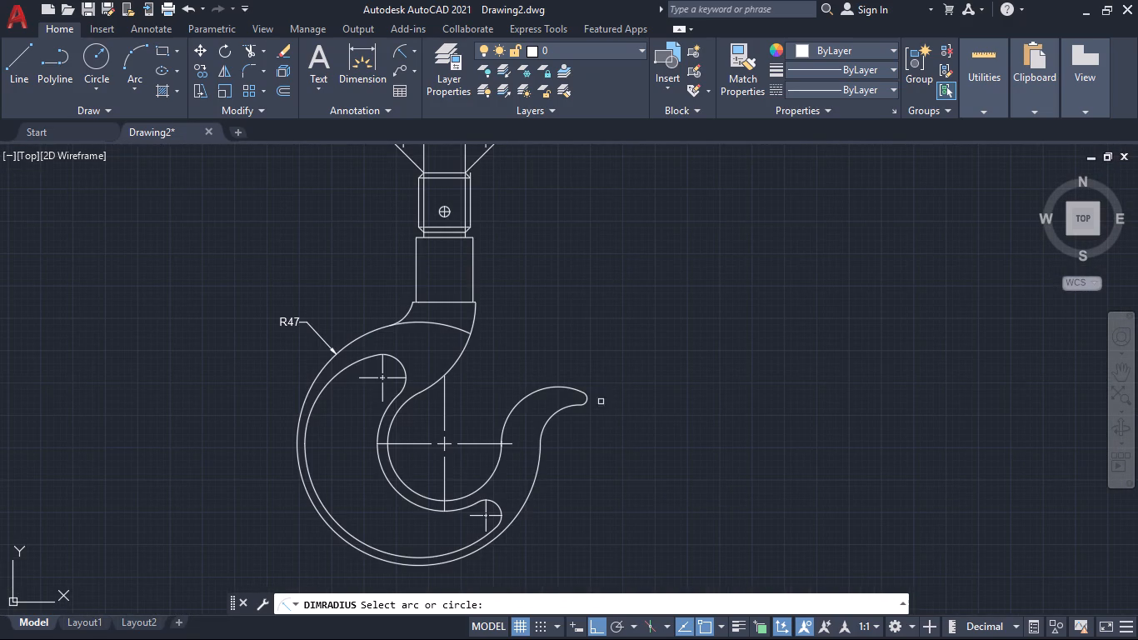
left_click(586, 400)
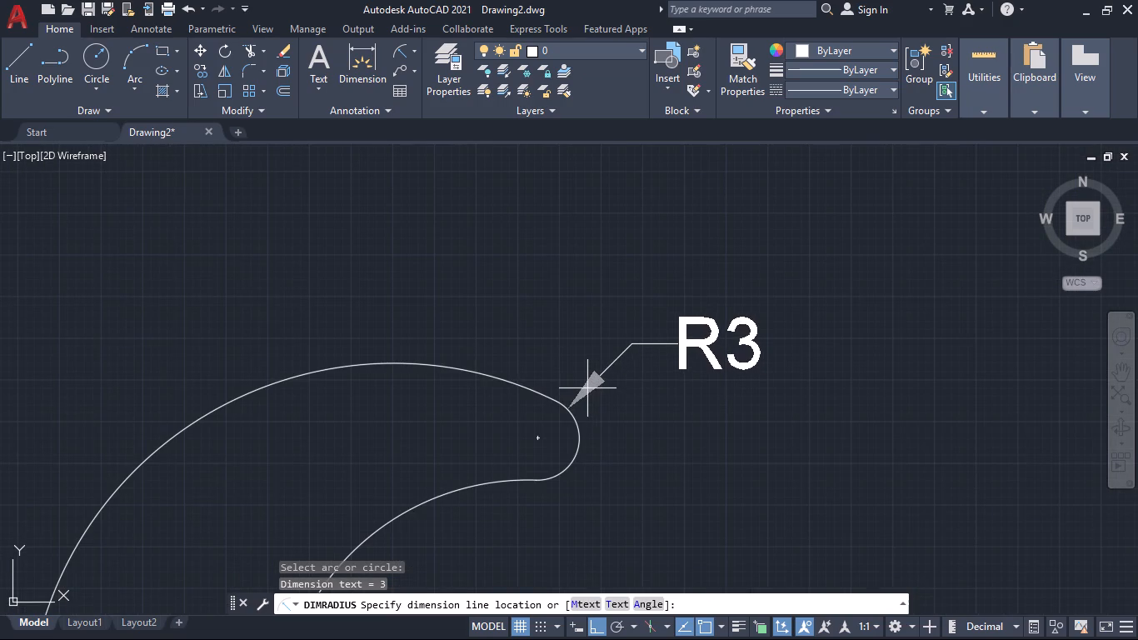
left_click(587, 388)
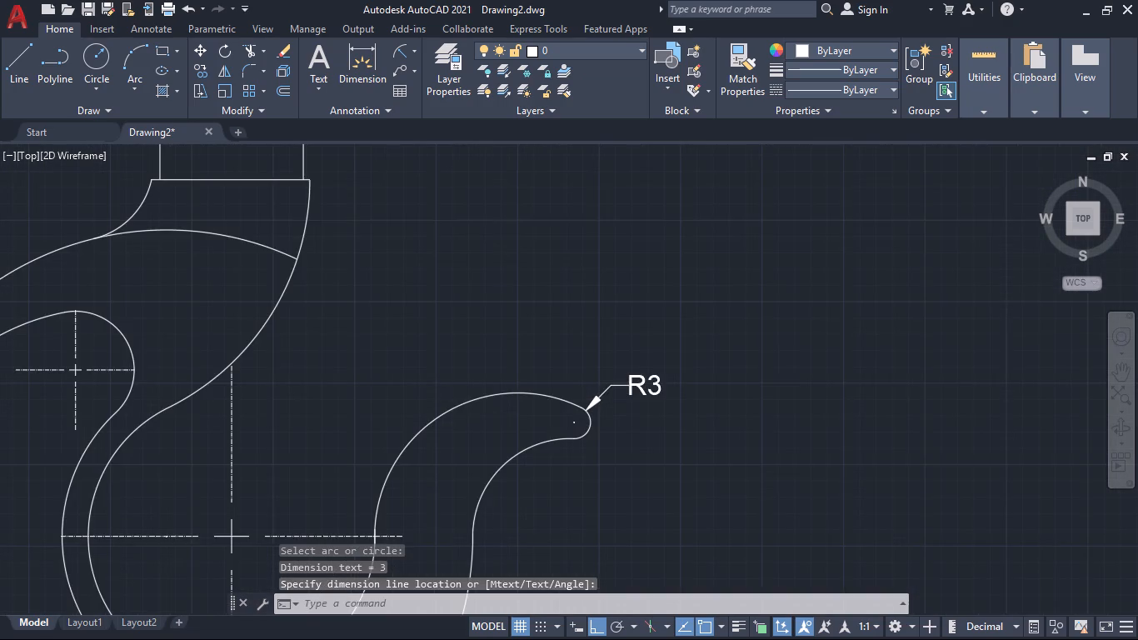
key("space")
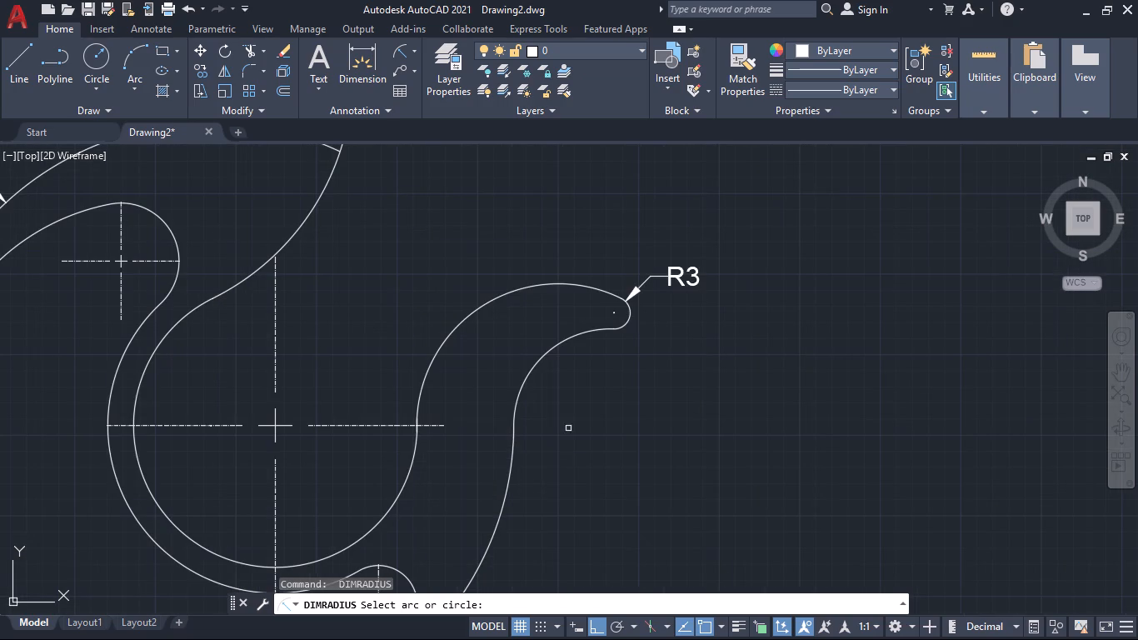
left_click(544, 356)
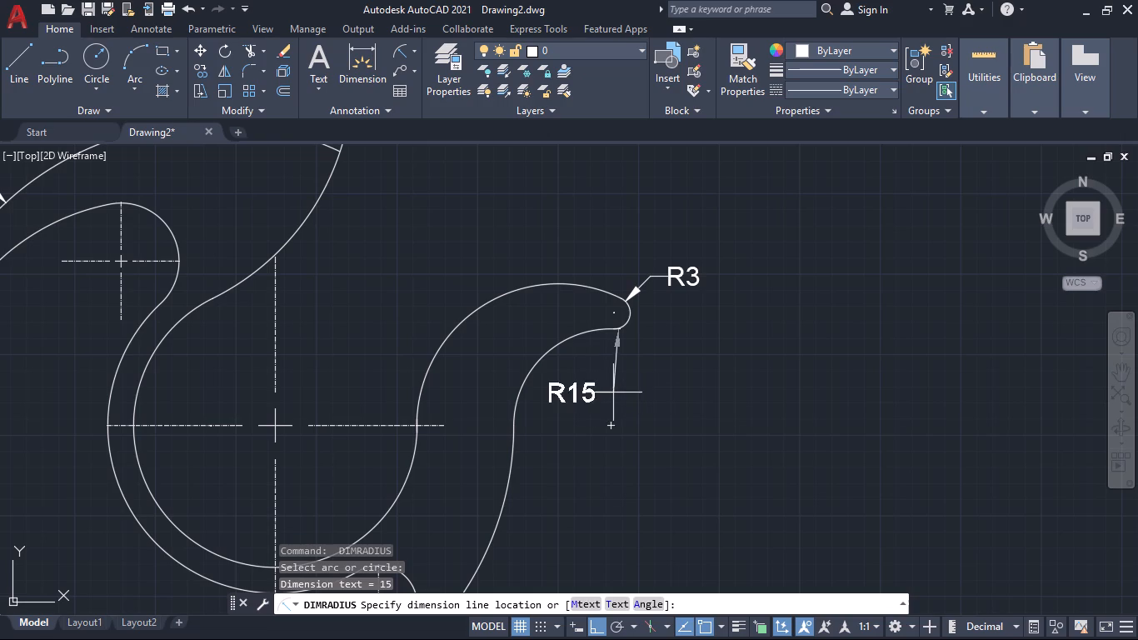
left_click(586, 403)
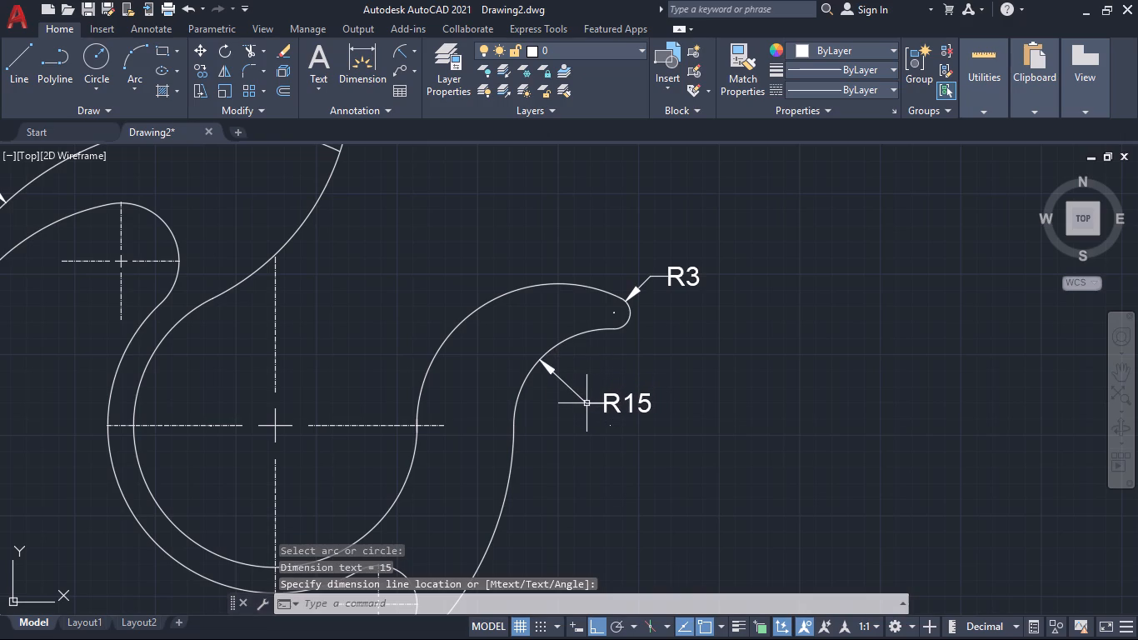
key("space")
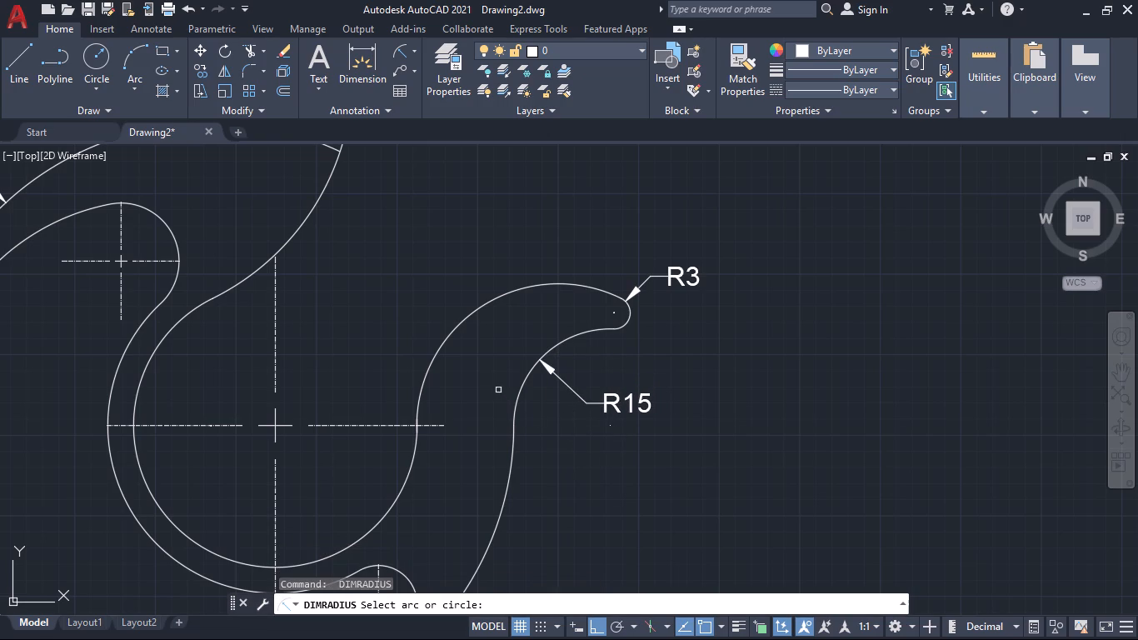
left_click(453, 331)
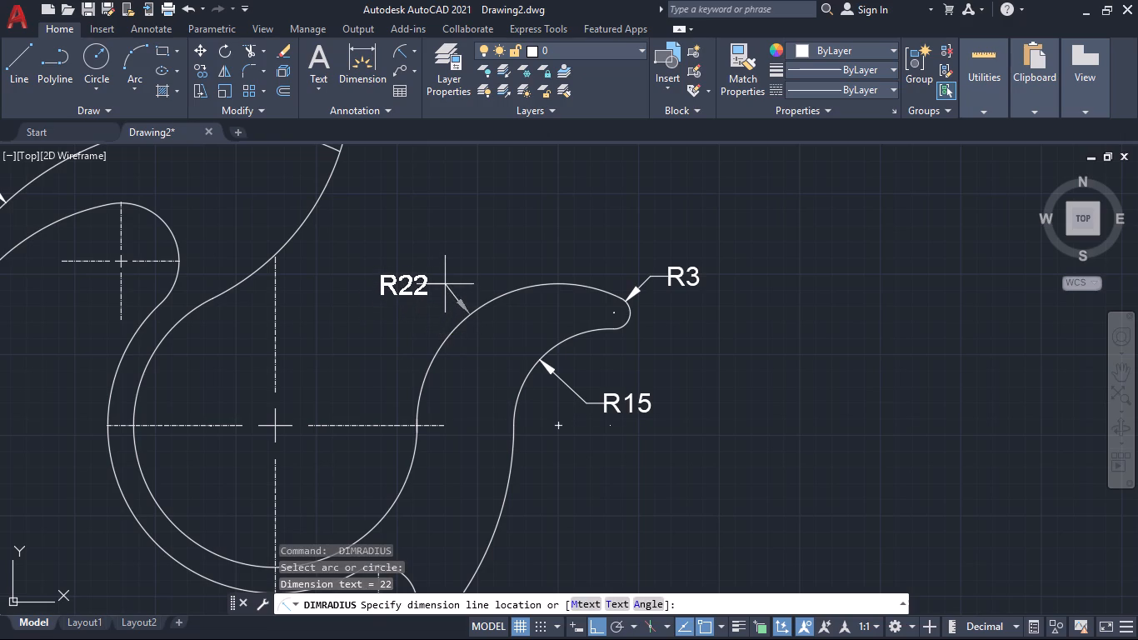
left_click(446, 279)
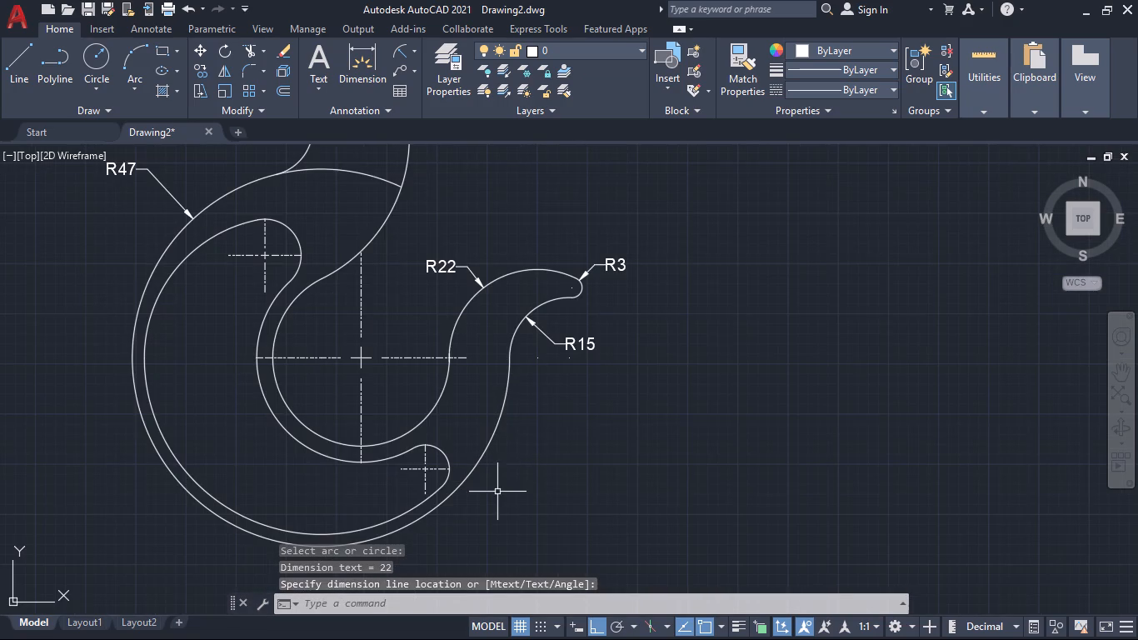
Add a radius dimension to the rounded lower end of the hook's inner recess outline.
key("space")
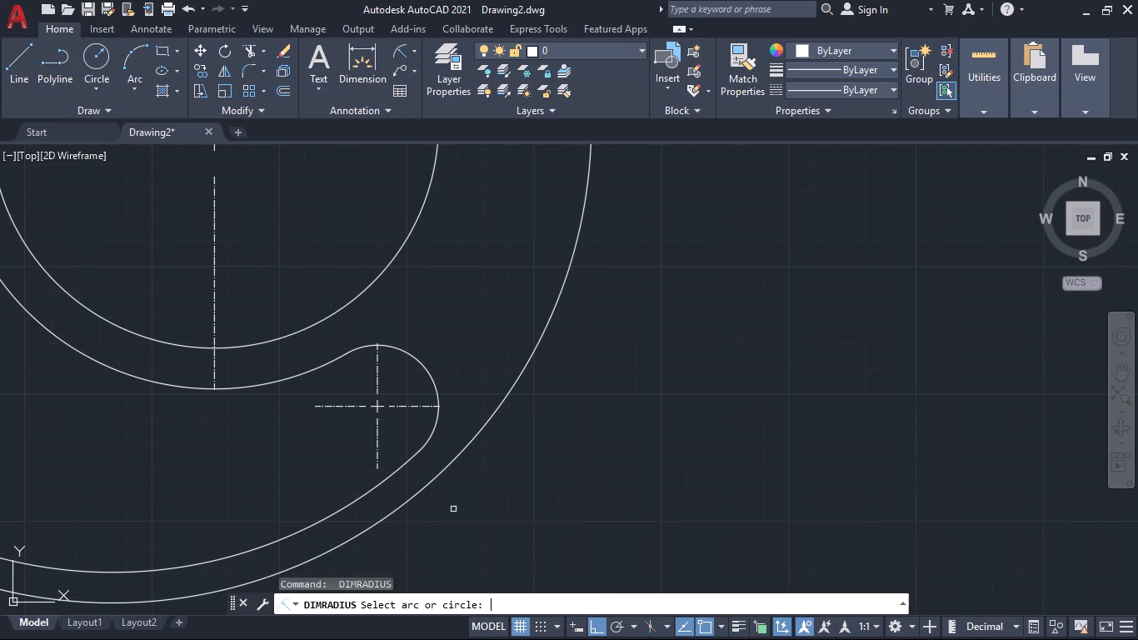
left_click(424, 371)
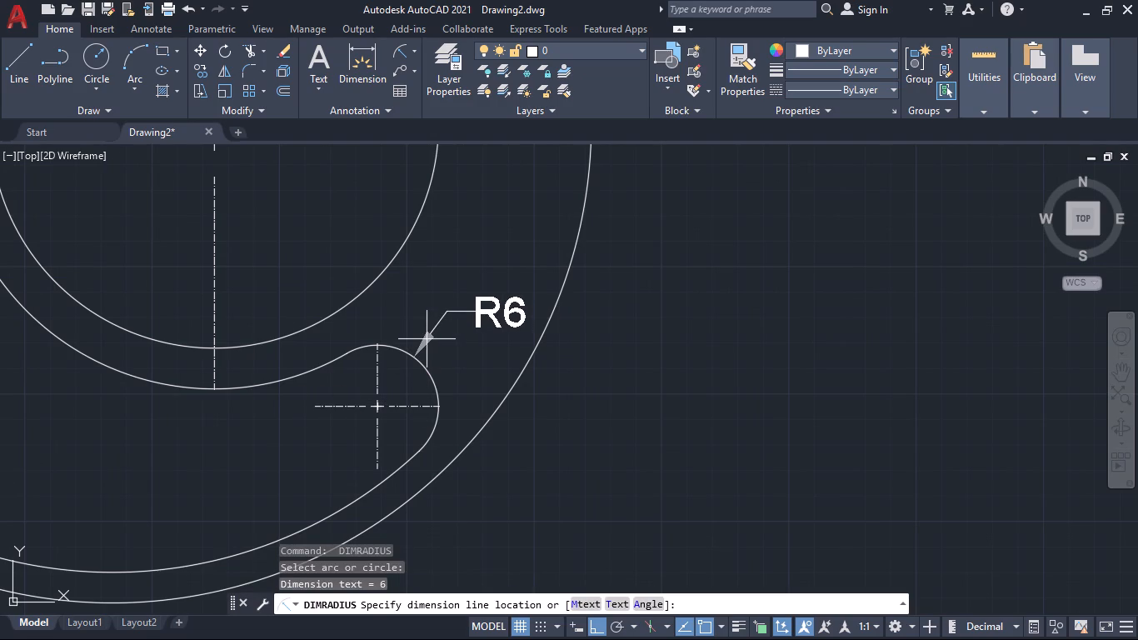
left_click(433, 356)
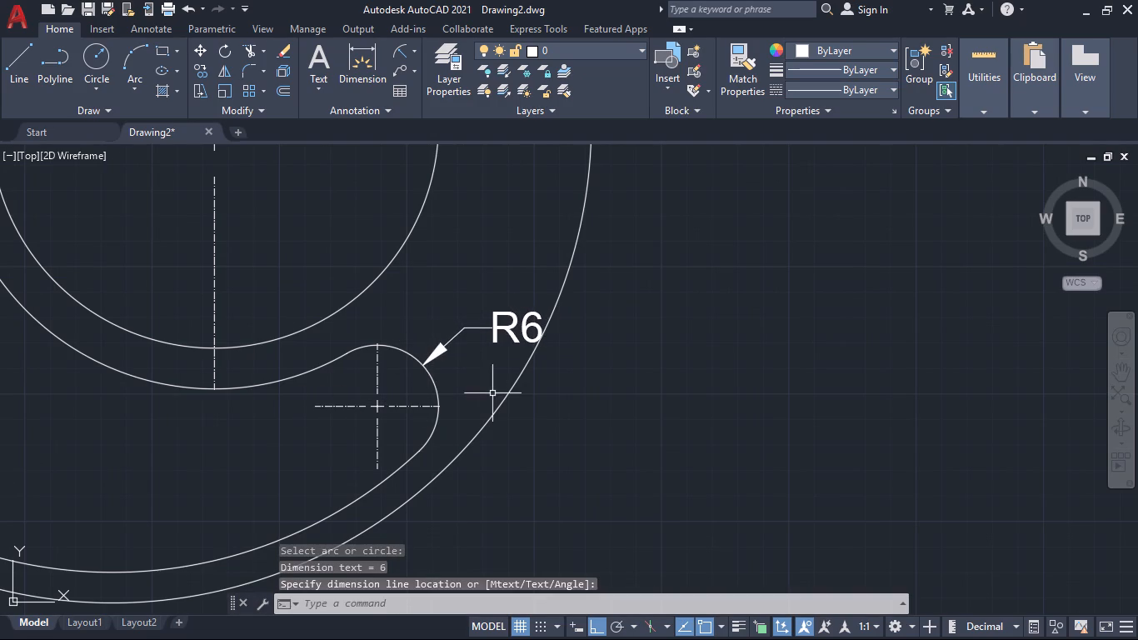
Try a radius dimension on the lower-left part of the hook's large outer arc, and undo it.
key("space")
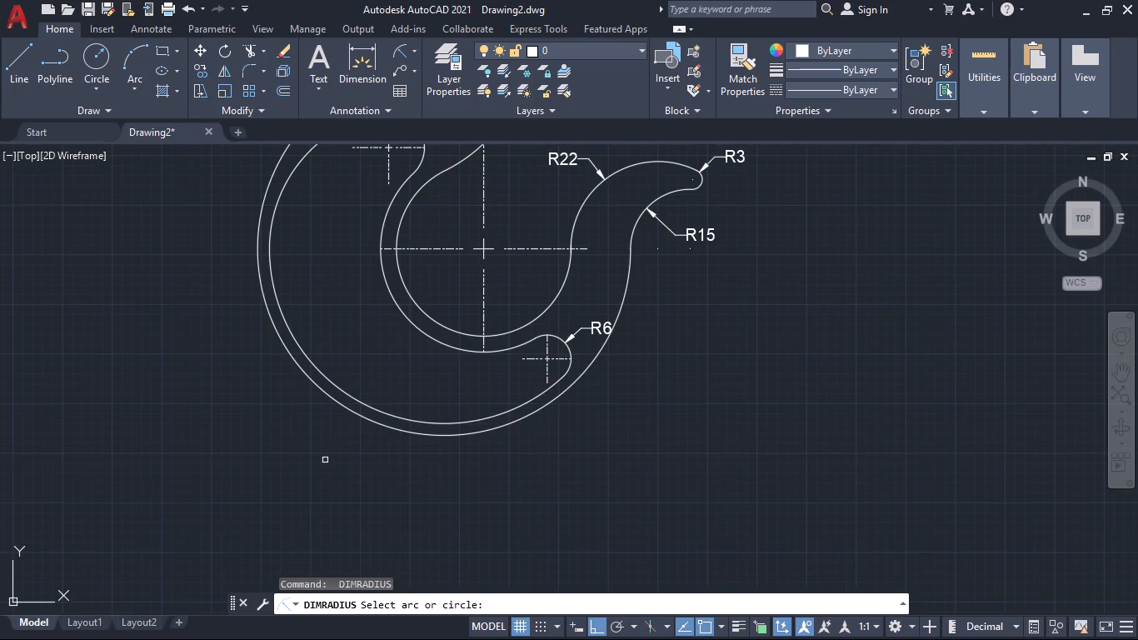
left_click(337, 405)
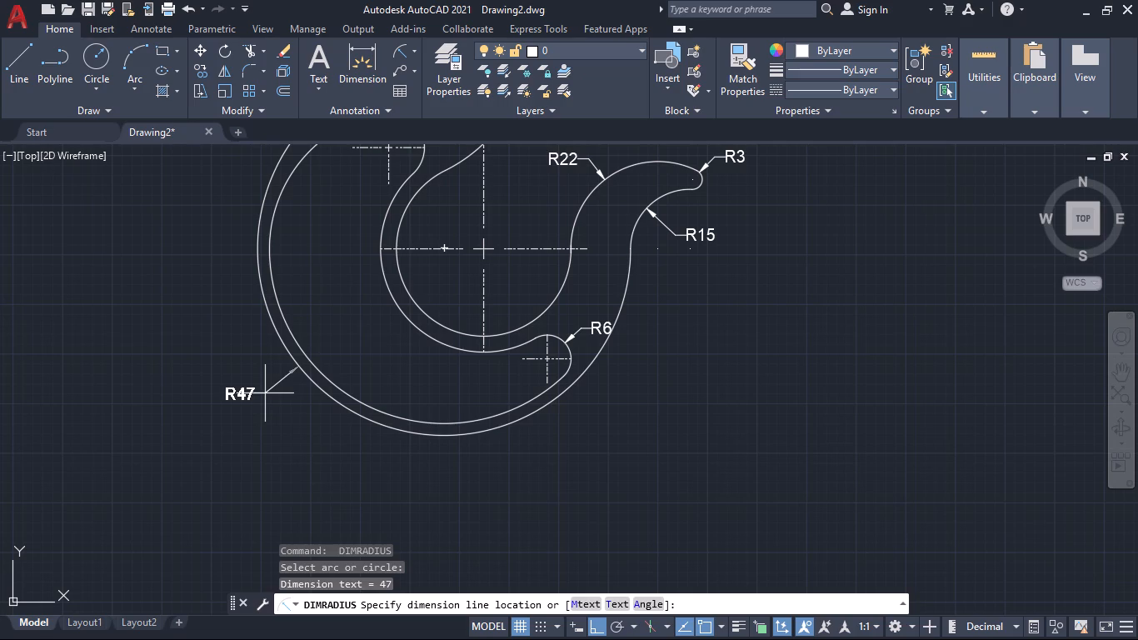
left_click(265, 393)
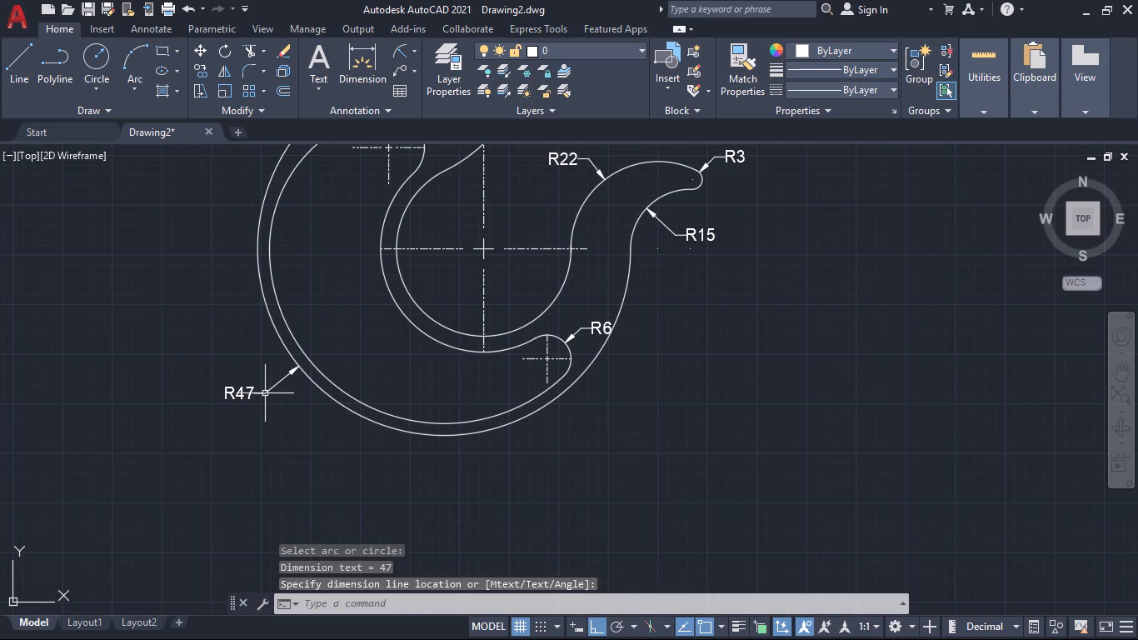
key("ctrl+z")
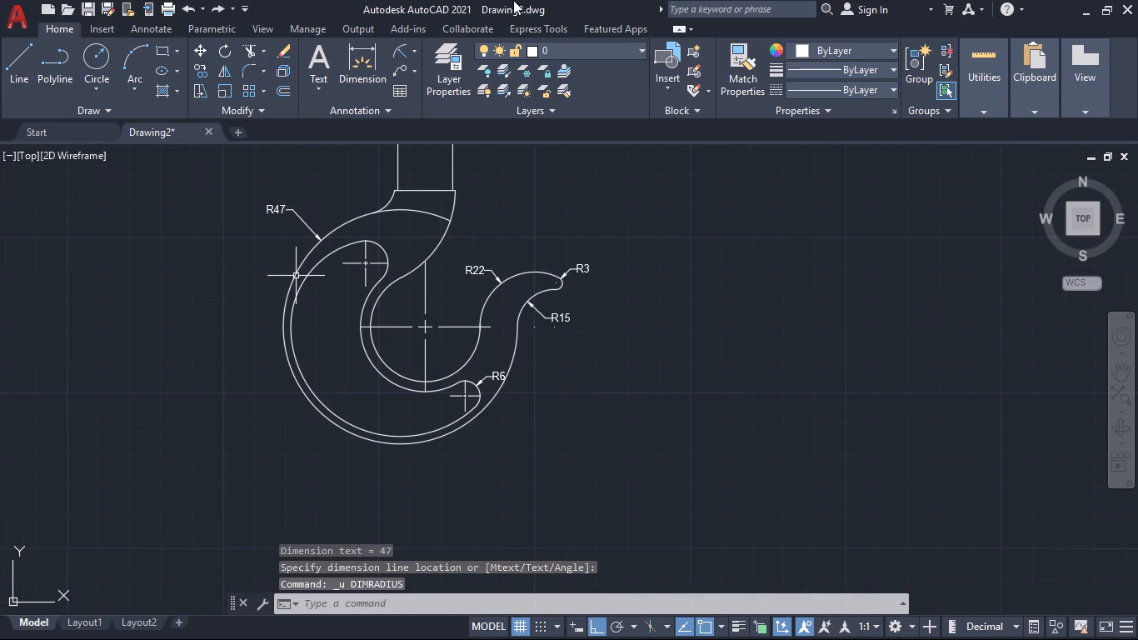
Add radius dimensions outside the lower-left part of the hook's large outer arc and the recess outline arc just inside it.
left_click(397, 55)
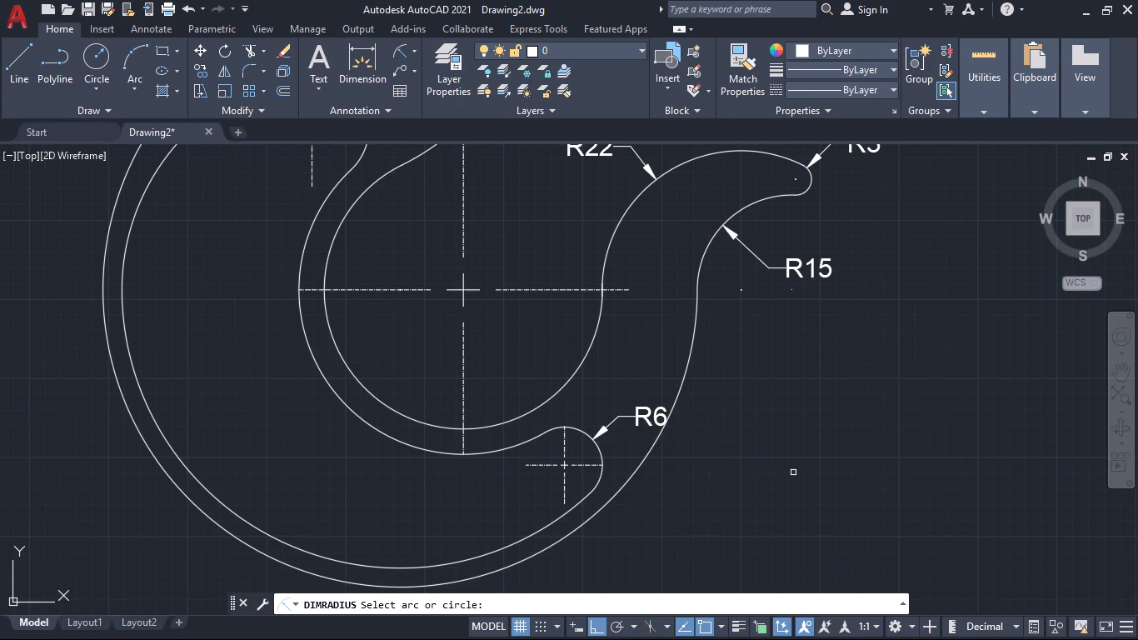
key("Escape")
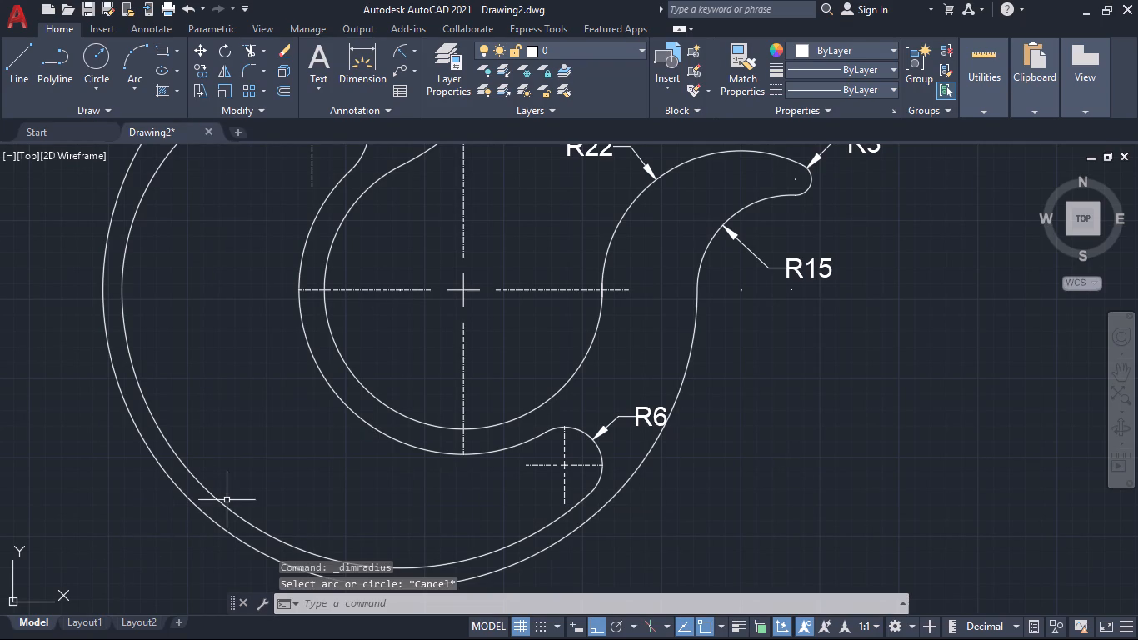
left_click(217, 522)
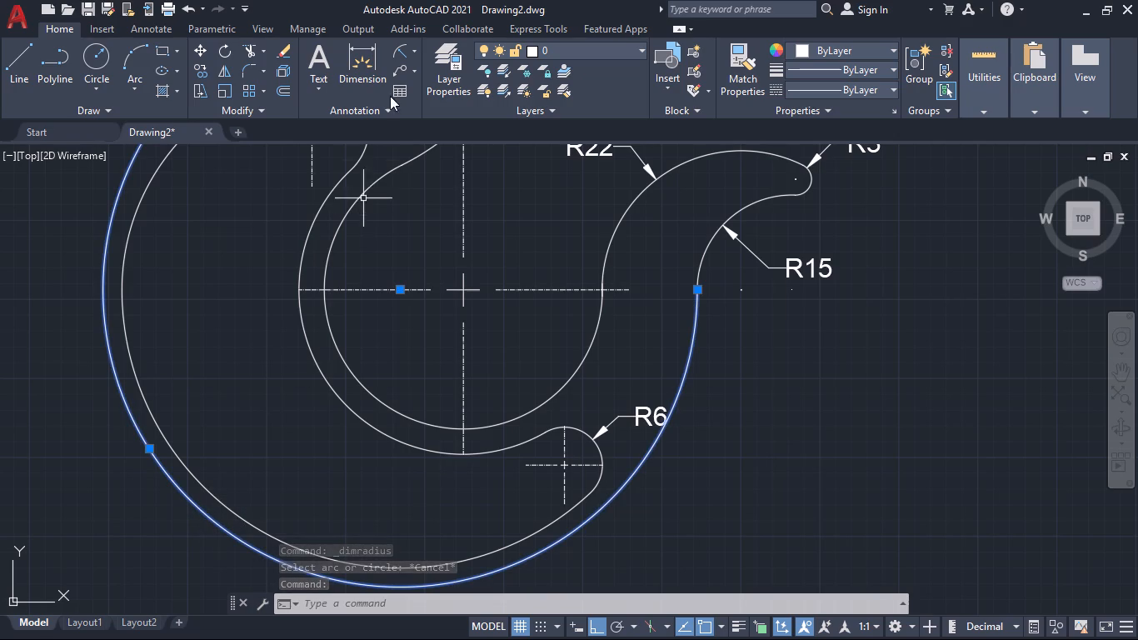
left_click(397, 50)
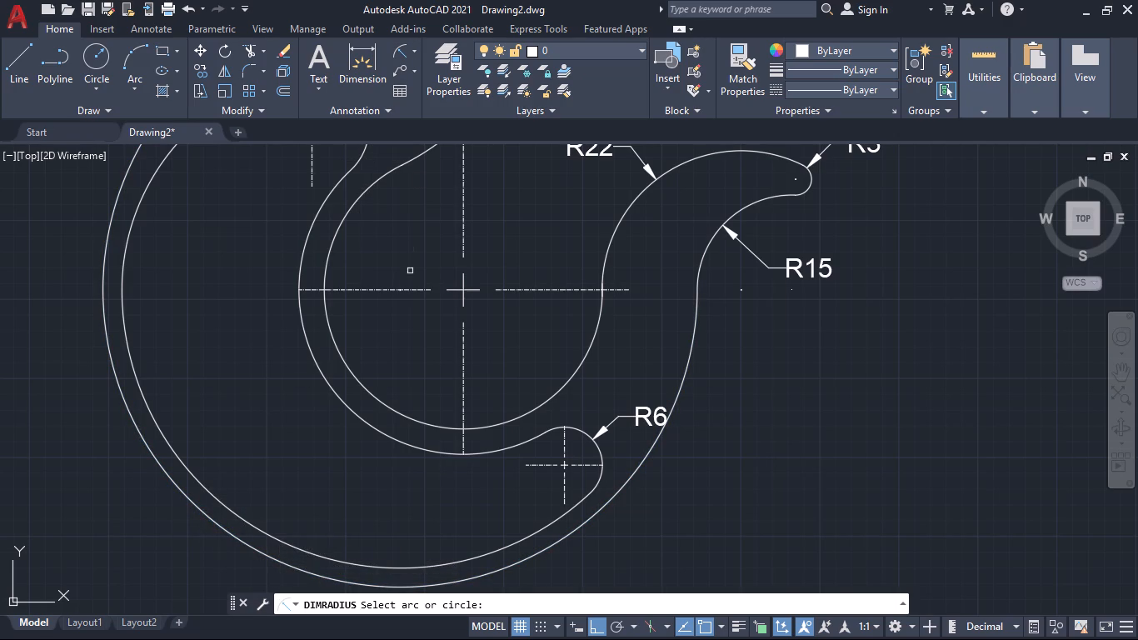
left_click(399, 289)
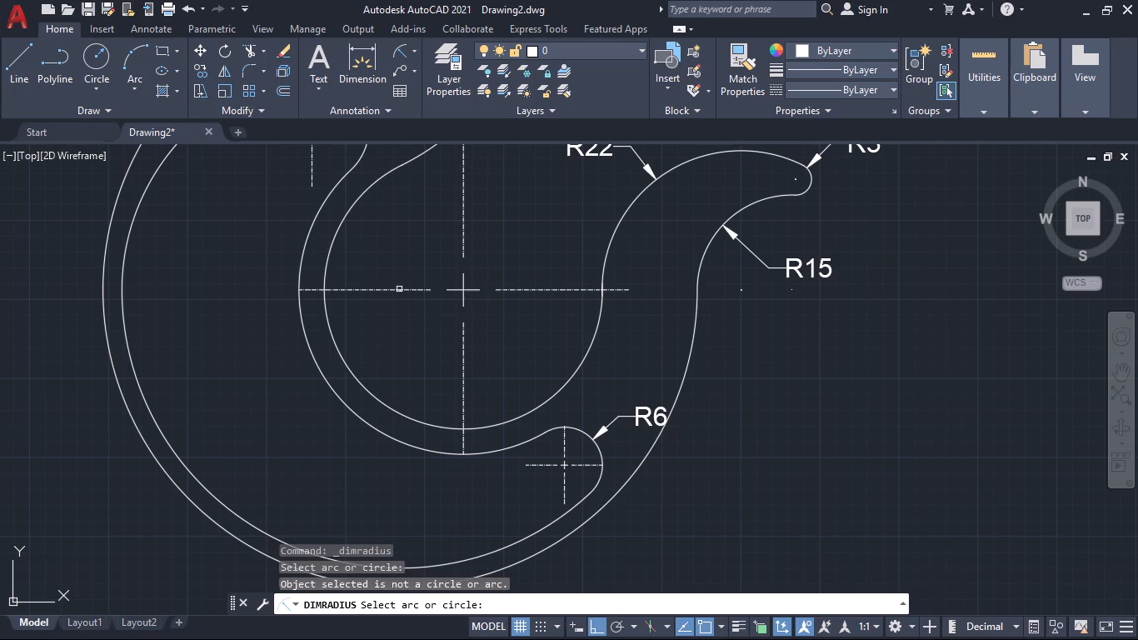
left_click(249, 548)
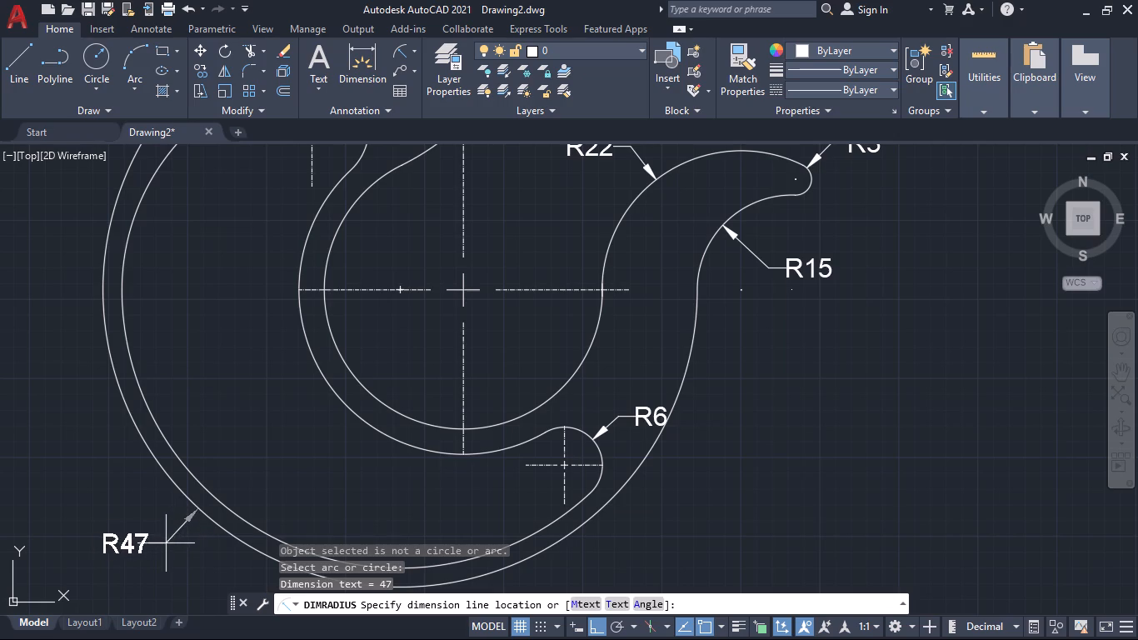
left_click(127, 490)
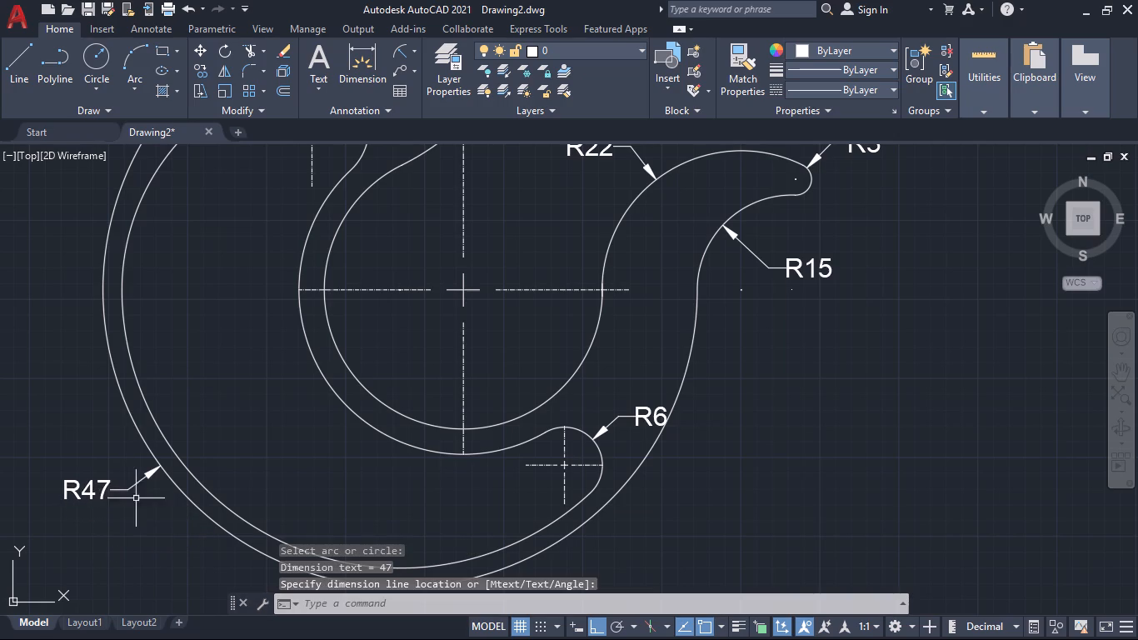
key("space")
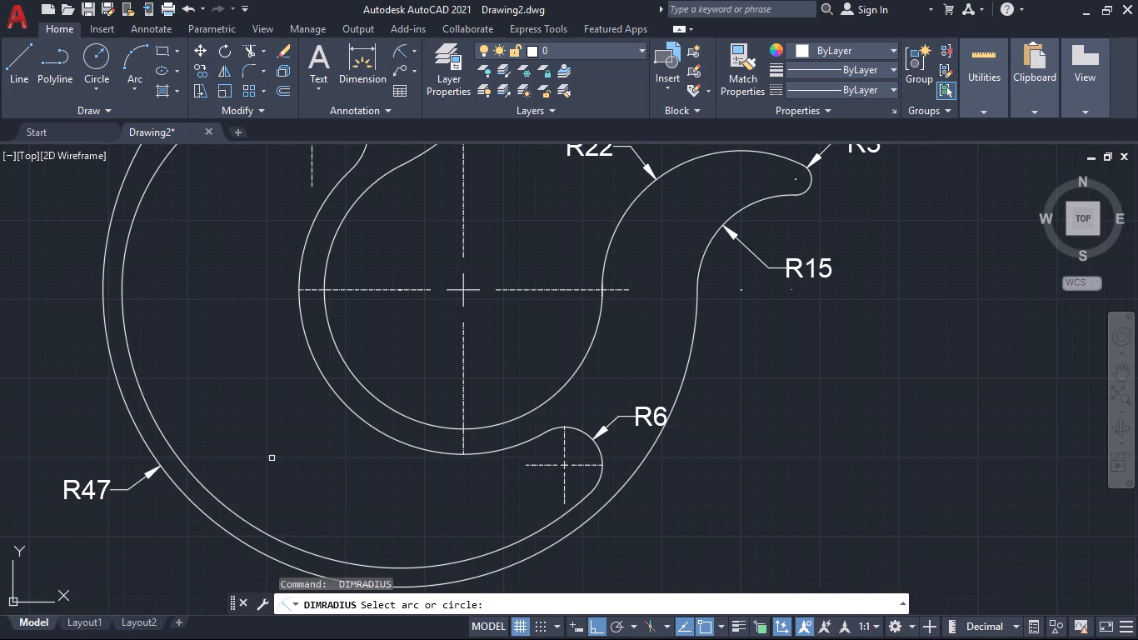
left_click(275, 538)
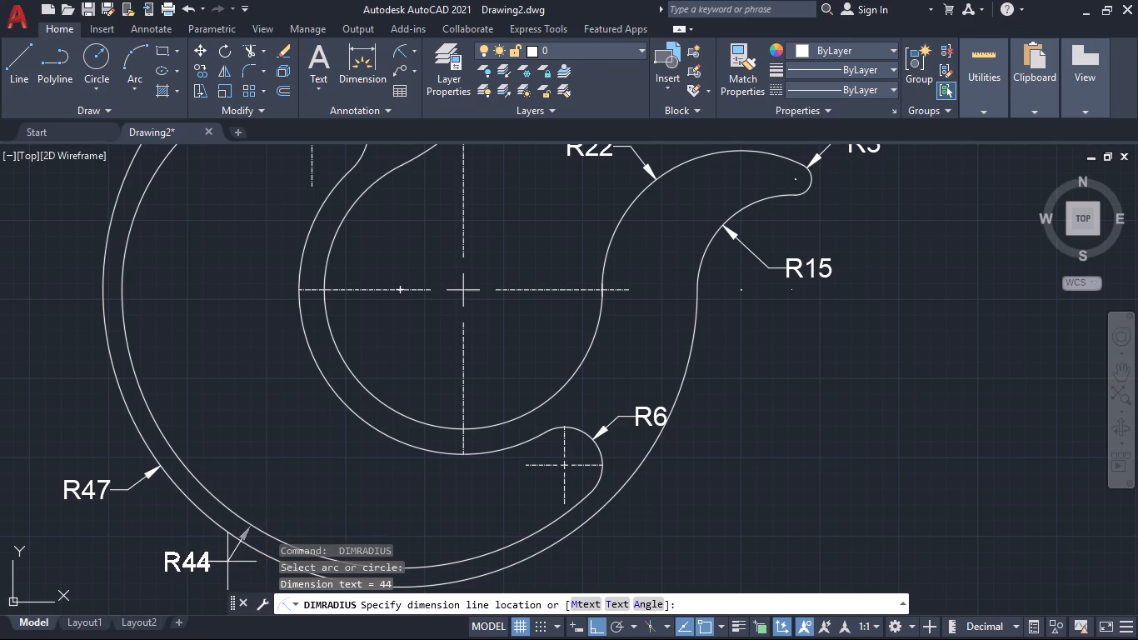
left_click(227, 562)
Add radius dimensions to the rounded upper end of the inner recess outline and its arc below the hook's throat.
key("space")
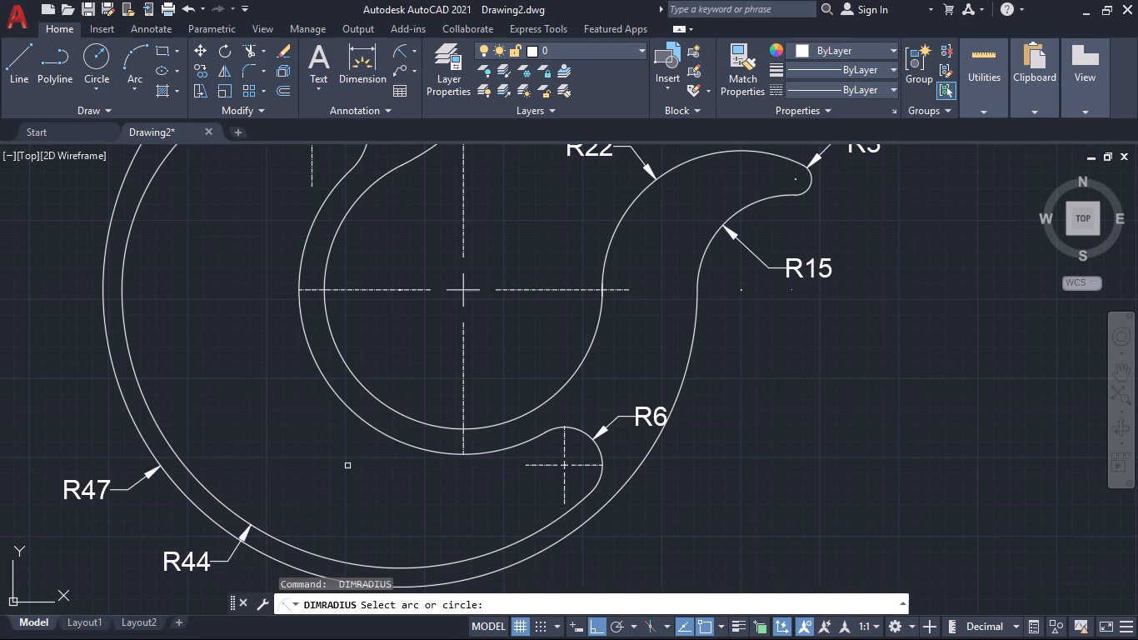
scroll(347, 466, "down", 2, "ctrl")
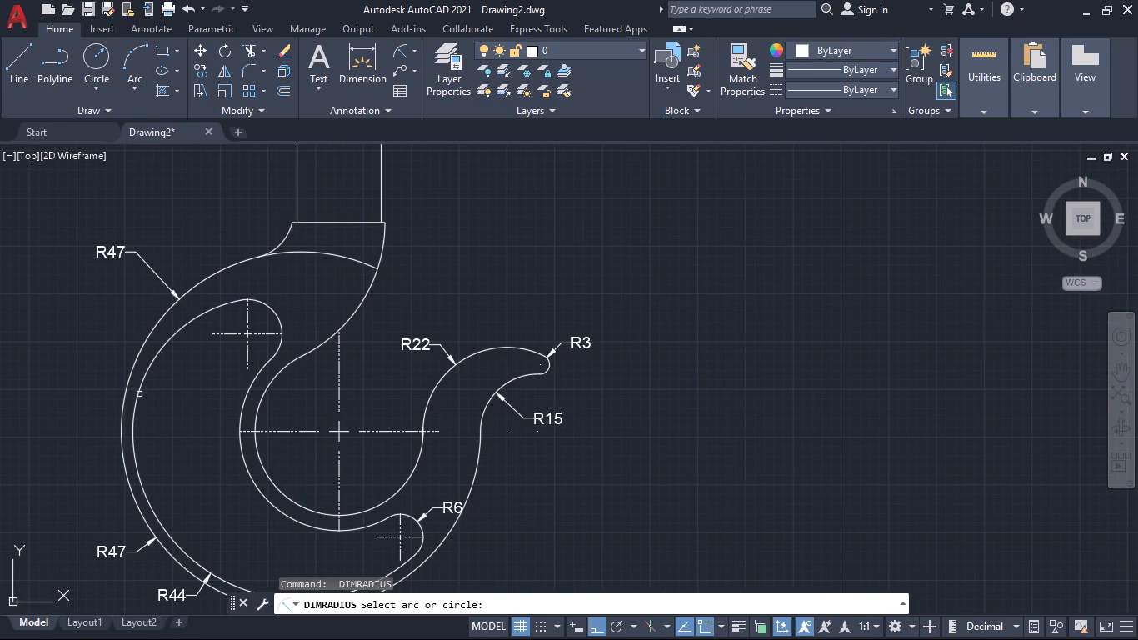
left_click(270, 310)
left_click(280, 298)
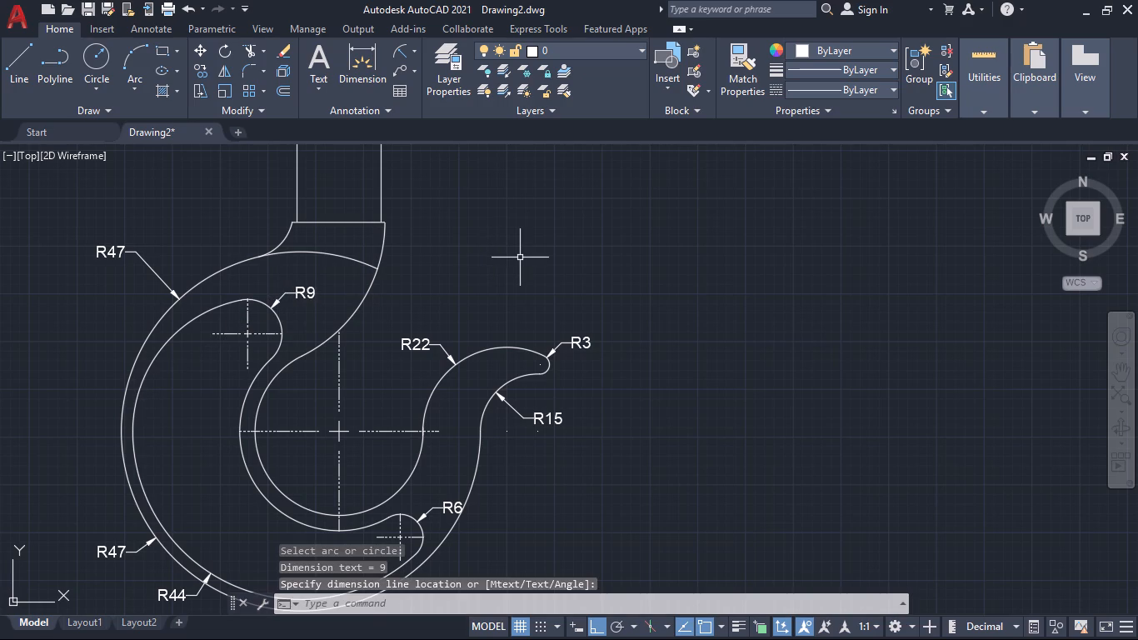
key("space")
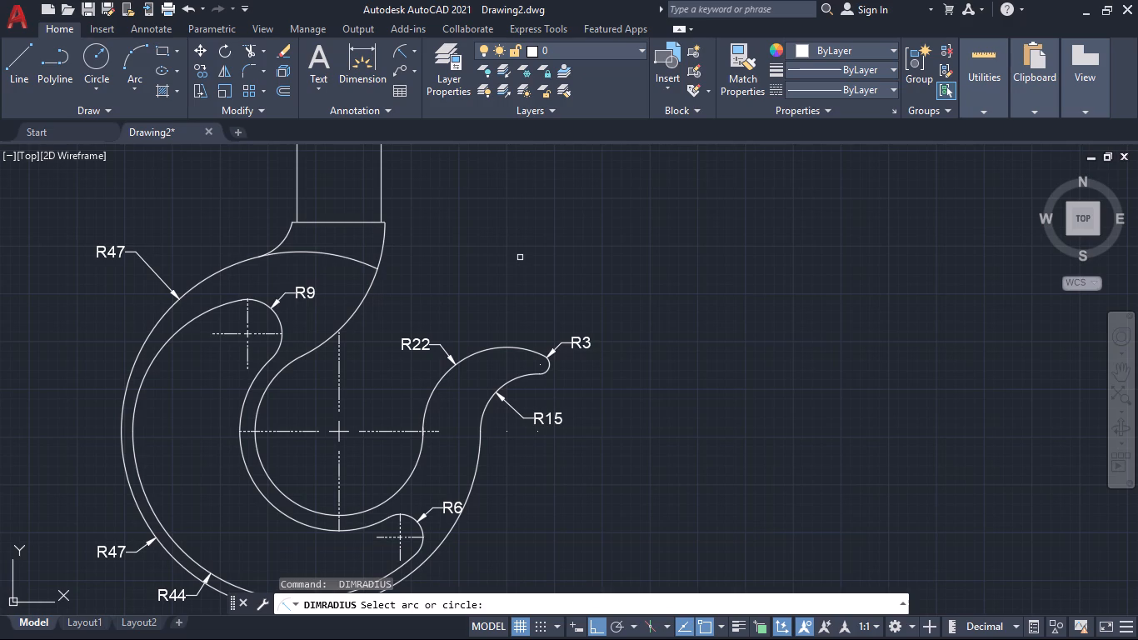
left_click(291, 521)
left_click(277, 523)
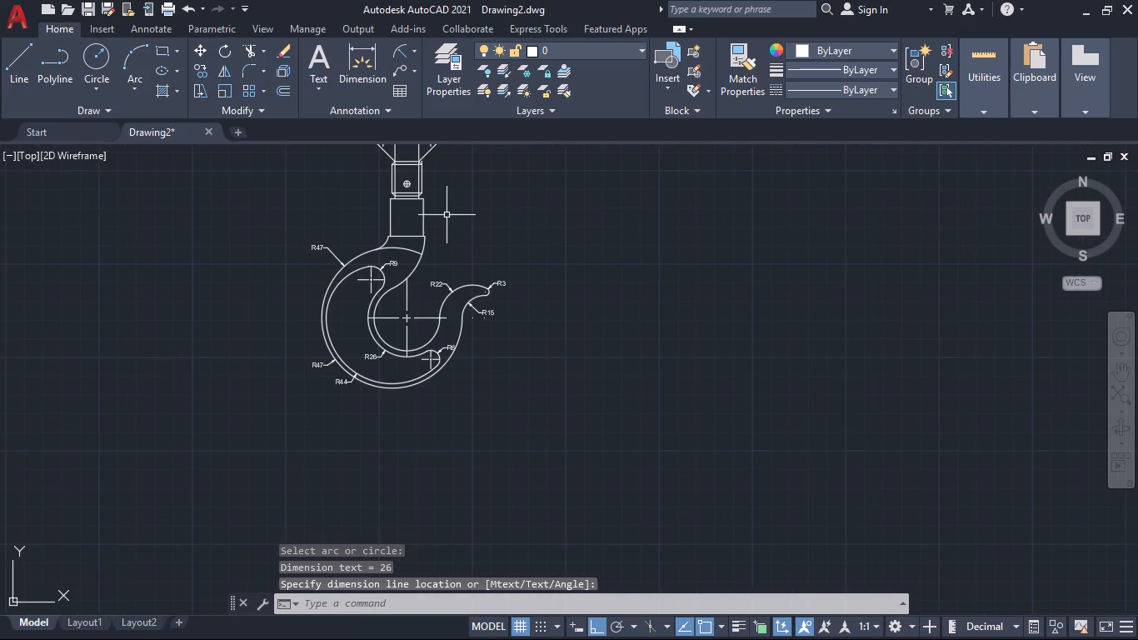
Add two stacked horizontal dimensions below the hook from the throat centre to the two centre points beneath the tip.
left_click(358, 52)
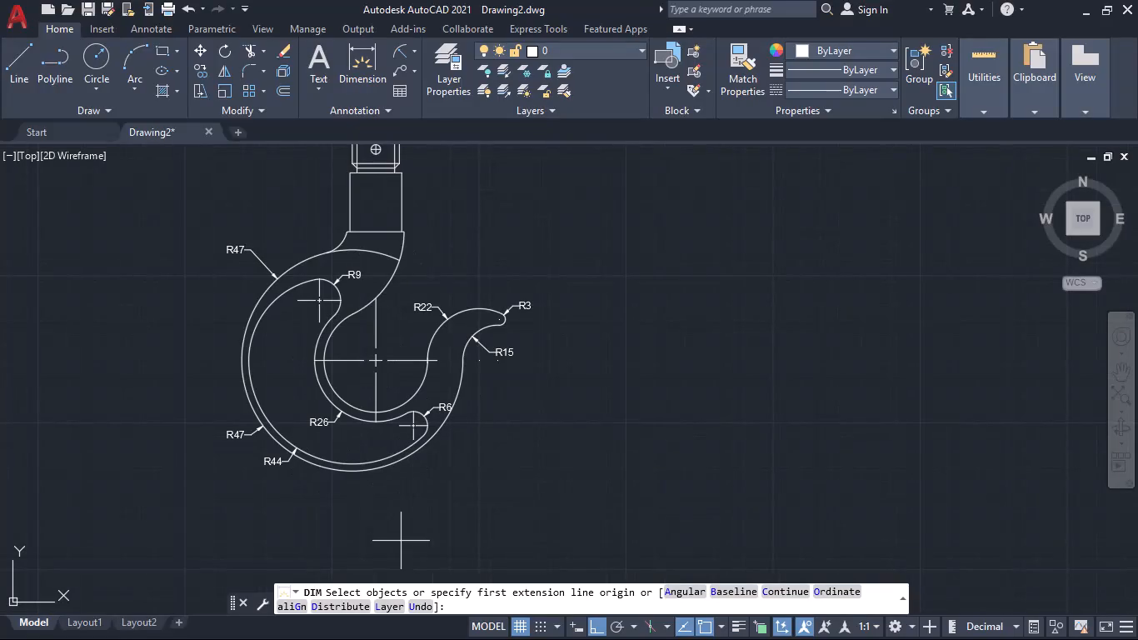
left_click(374, 356)
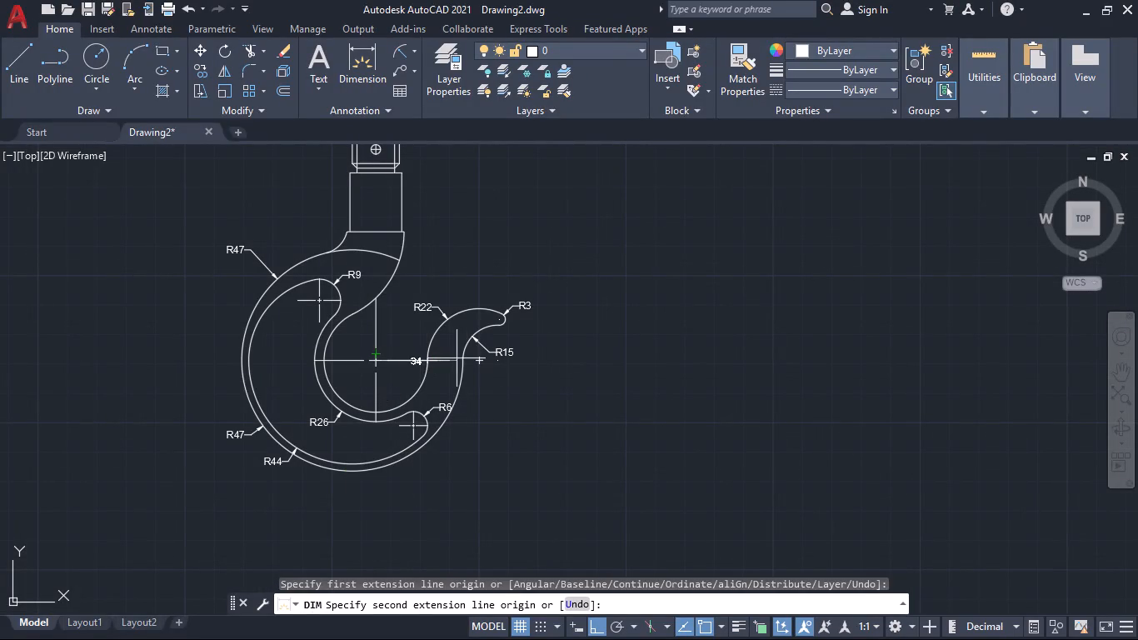
left_click(502, 364)
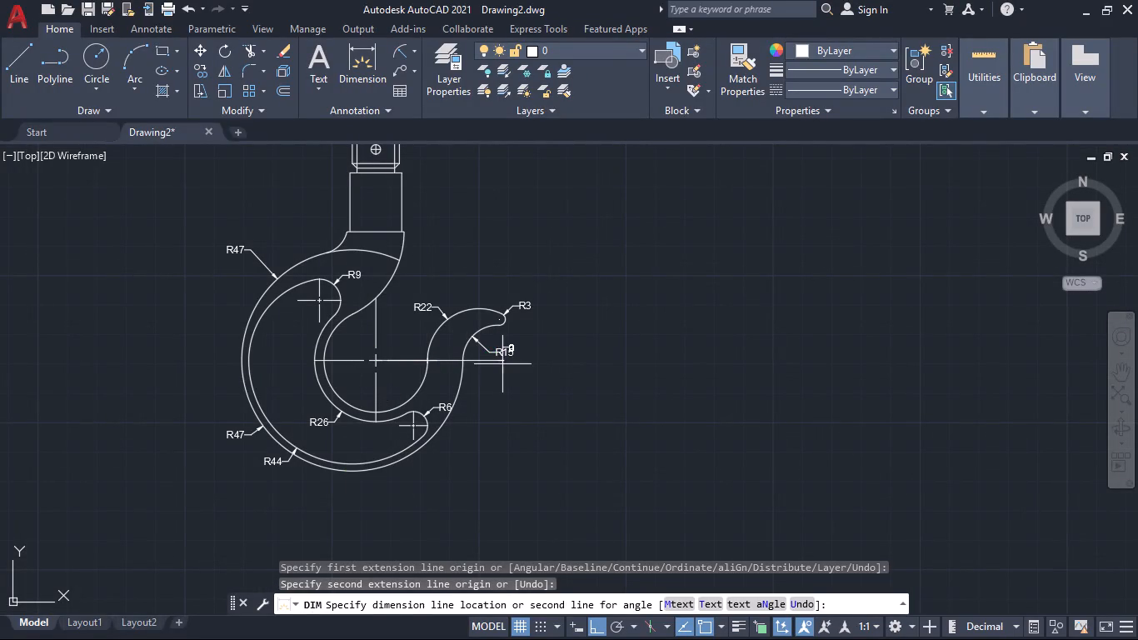
left_click(493, 498)
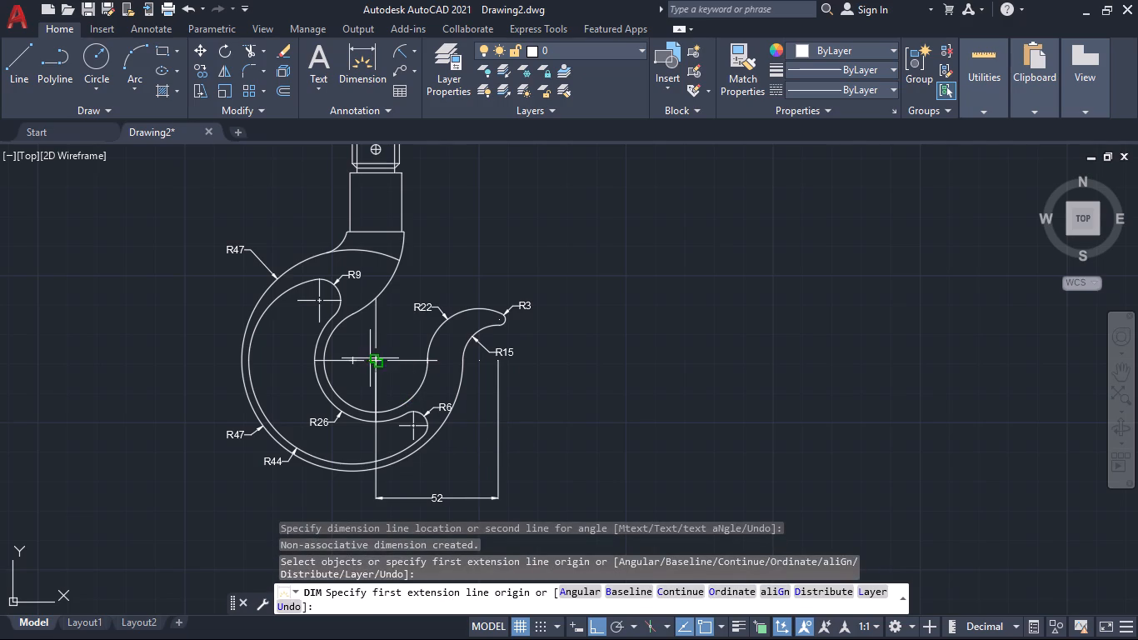
left_click(377, 364)
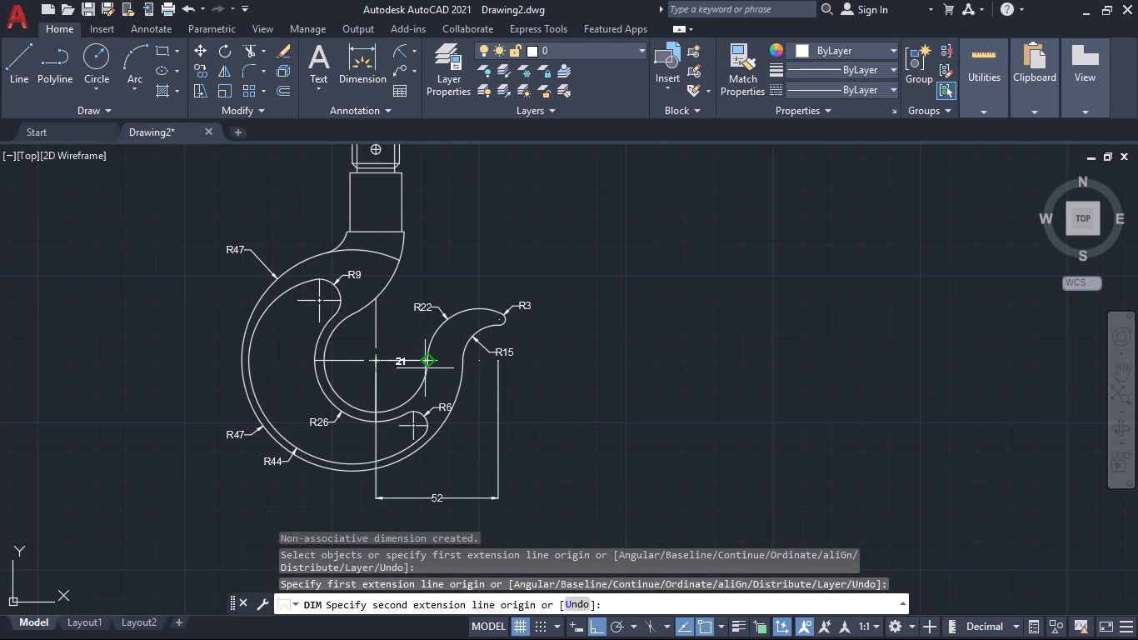
left_click(478, 364)
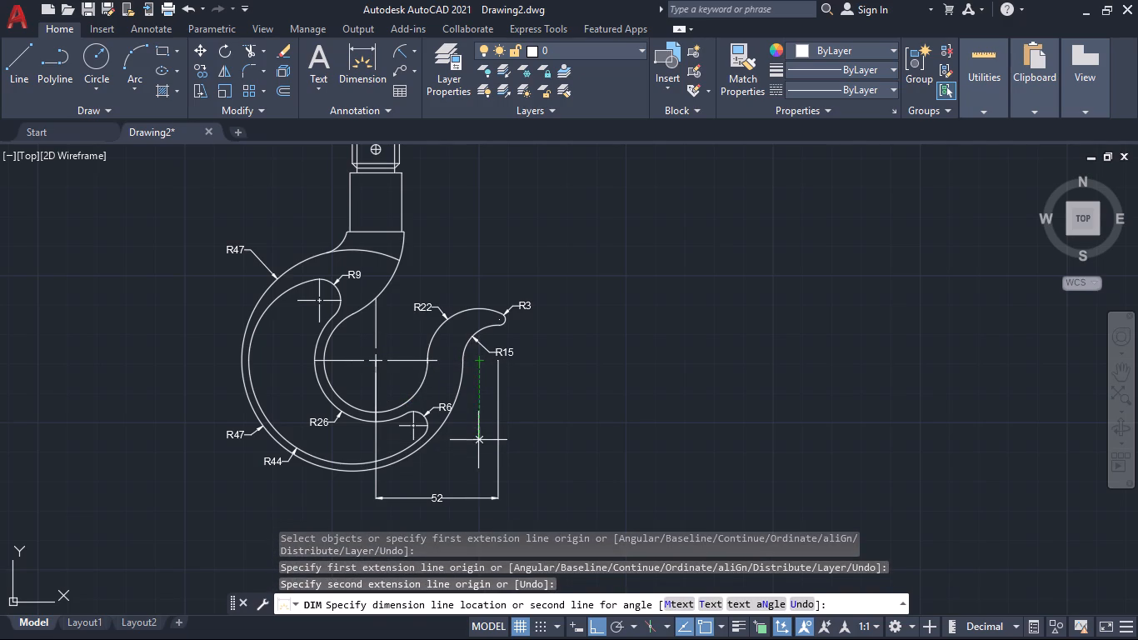
left_click(477, 479)
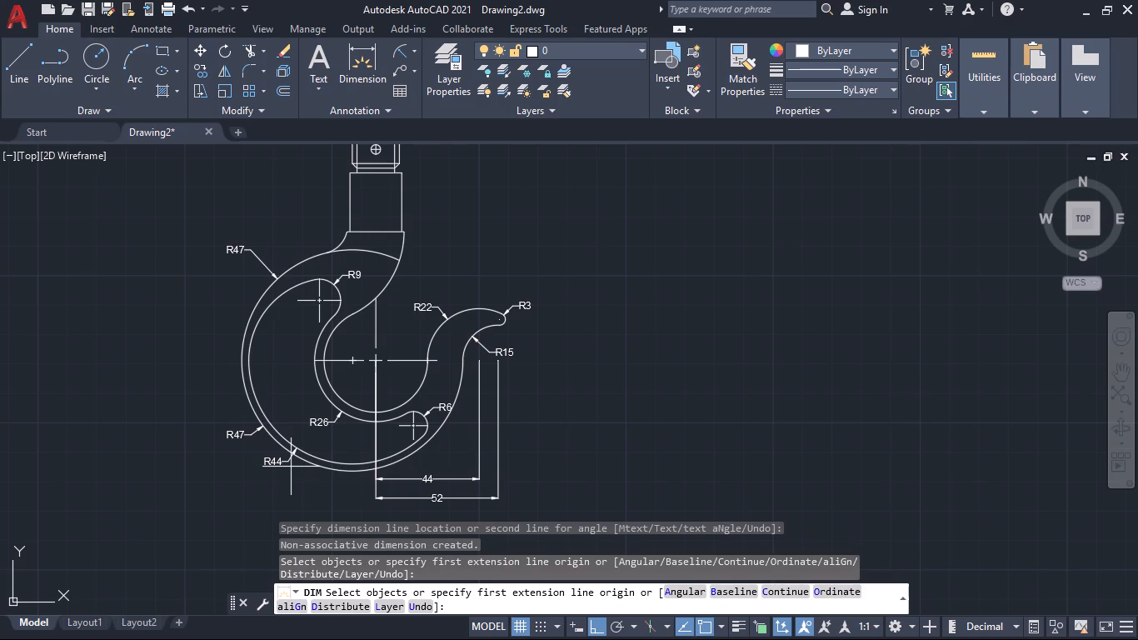
Add a horizontal dimension just below the throat's centreline from the throat centre to the large outer arc's centre point.
left_click(376, 360)
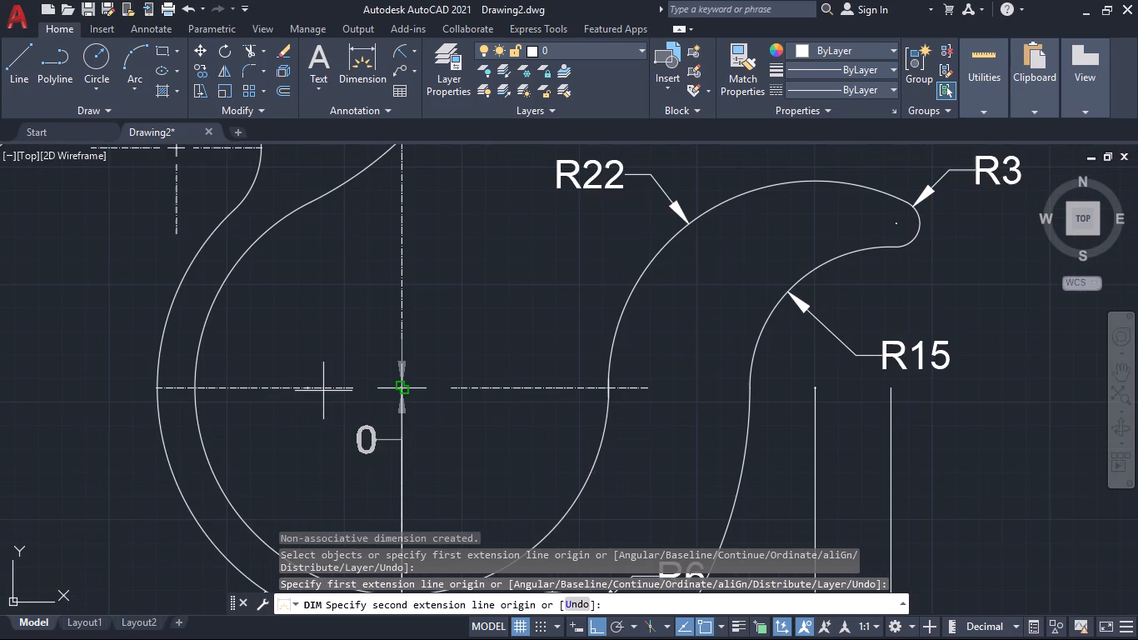
left_click(307, 391)
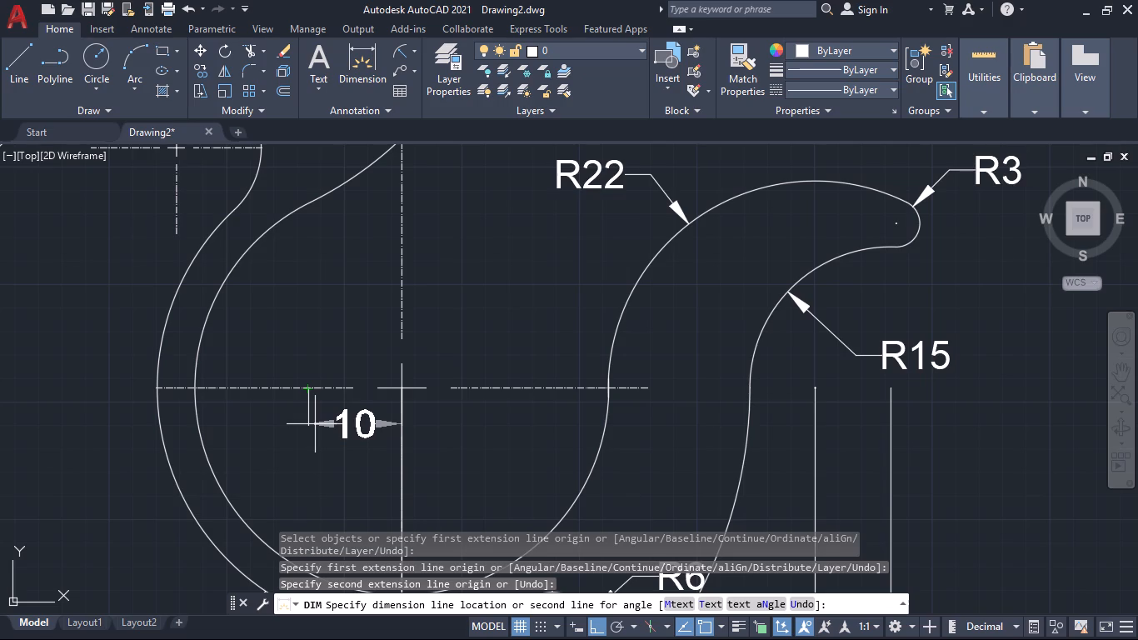
left_click(315, 424)
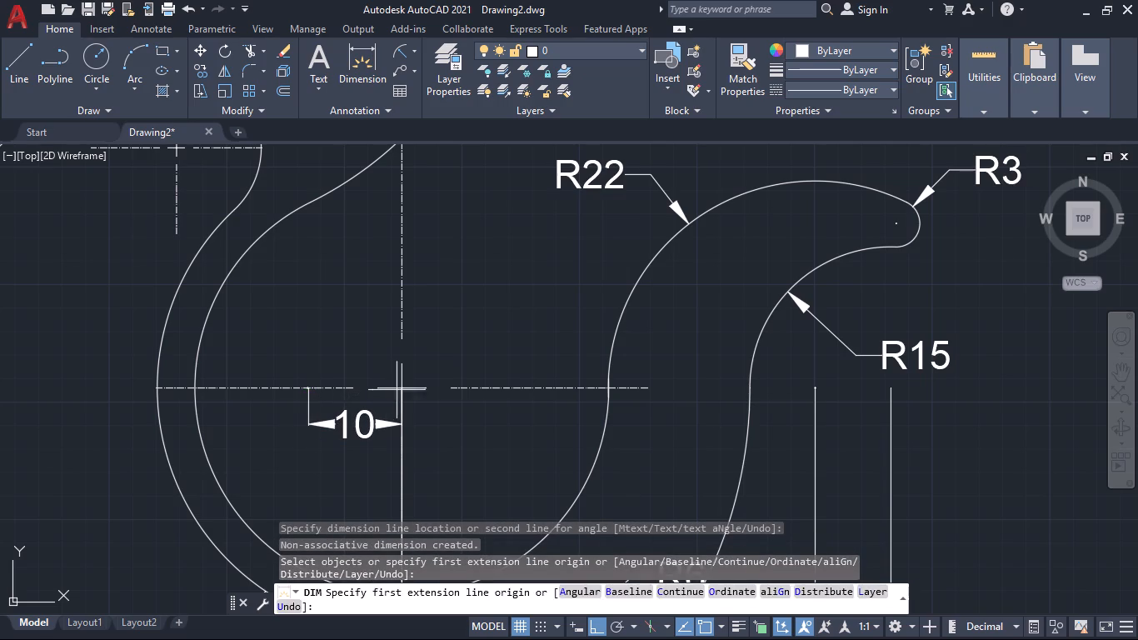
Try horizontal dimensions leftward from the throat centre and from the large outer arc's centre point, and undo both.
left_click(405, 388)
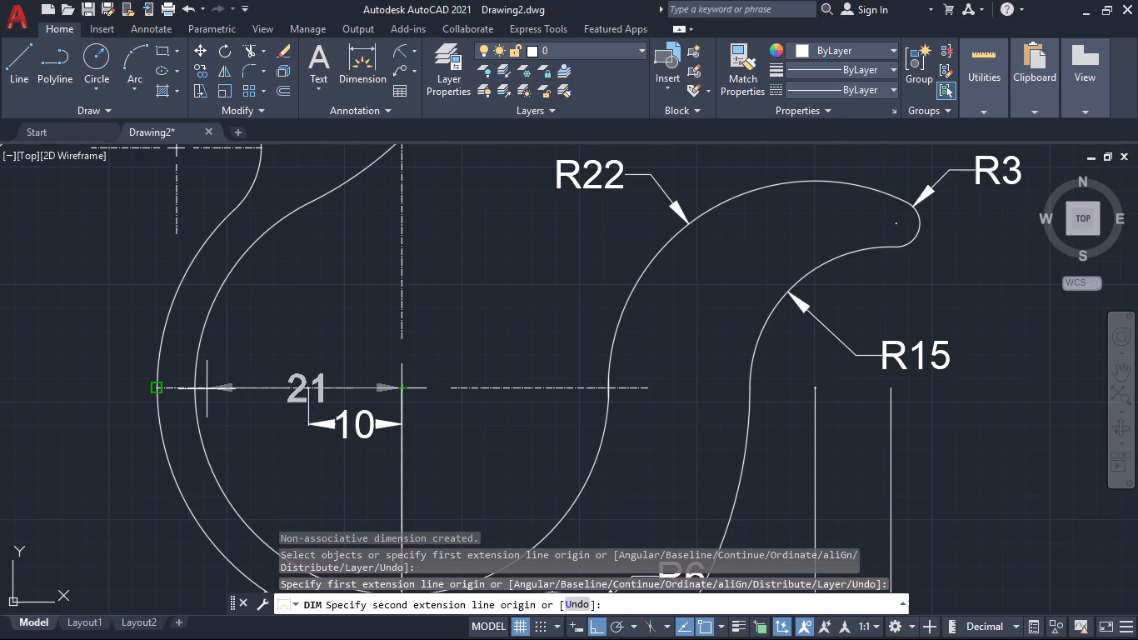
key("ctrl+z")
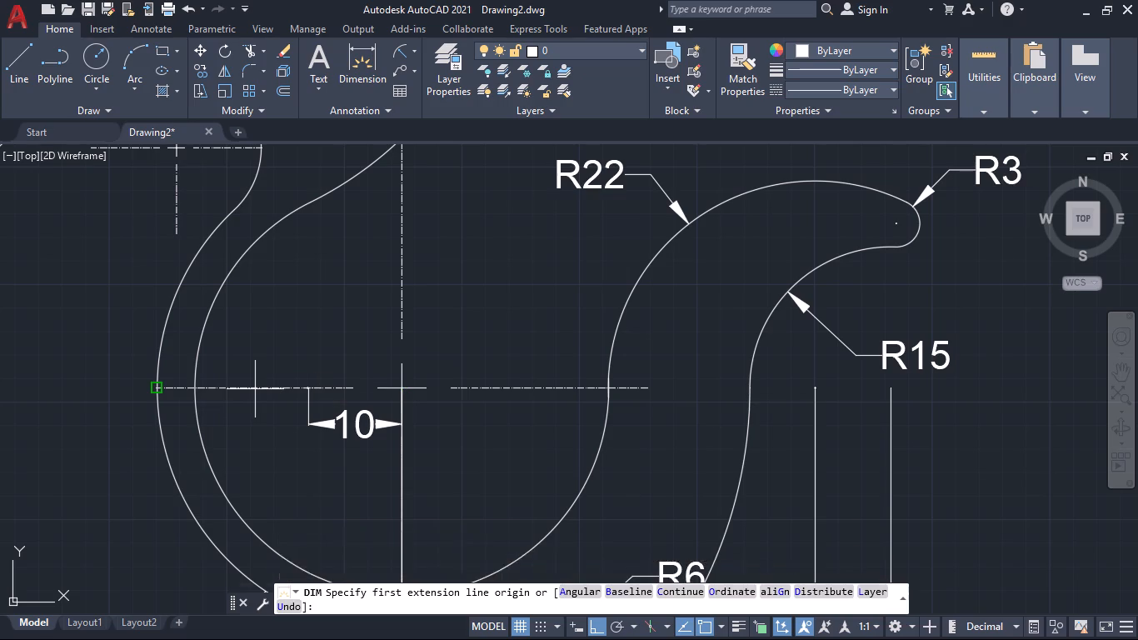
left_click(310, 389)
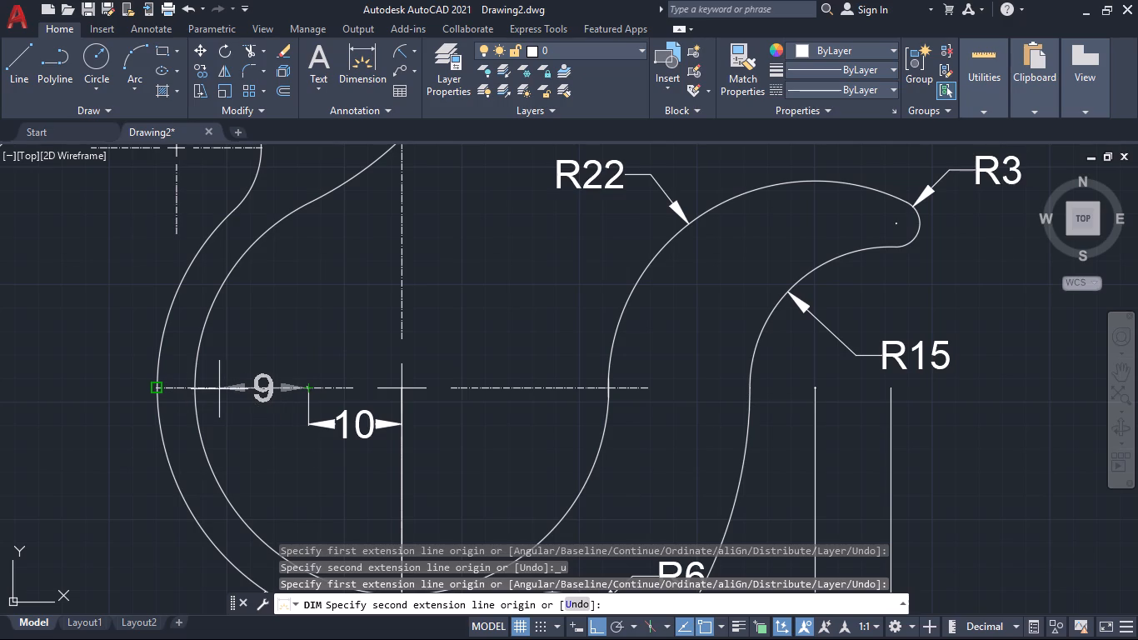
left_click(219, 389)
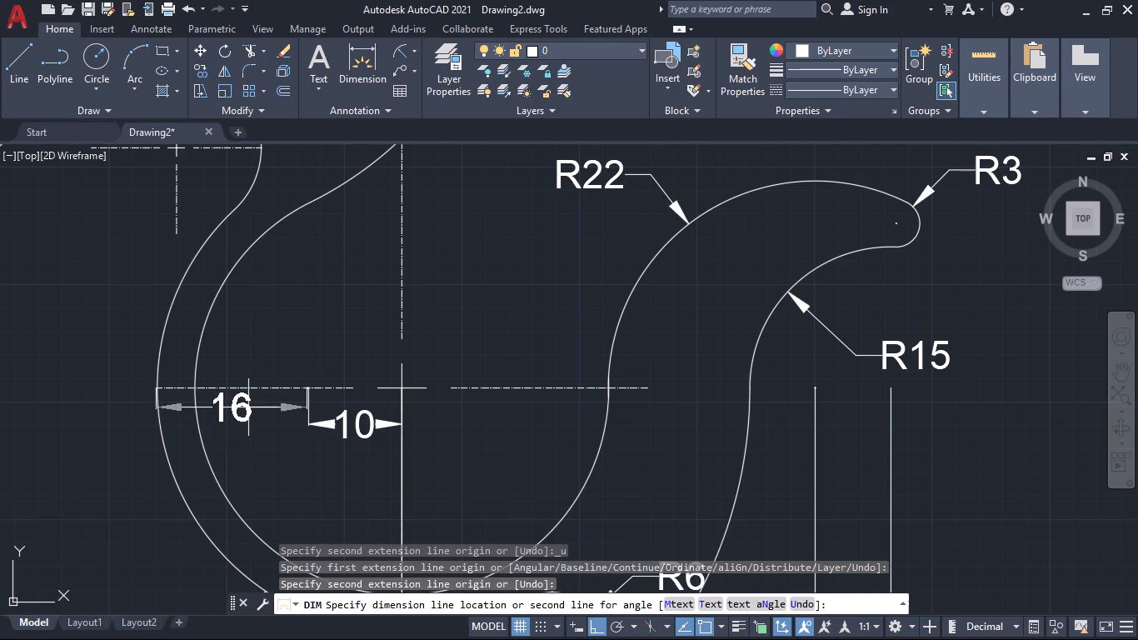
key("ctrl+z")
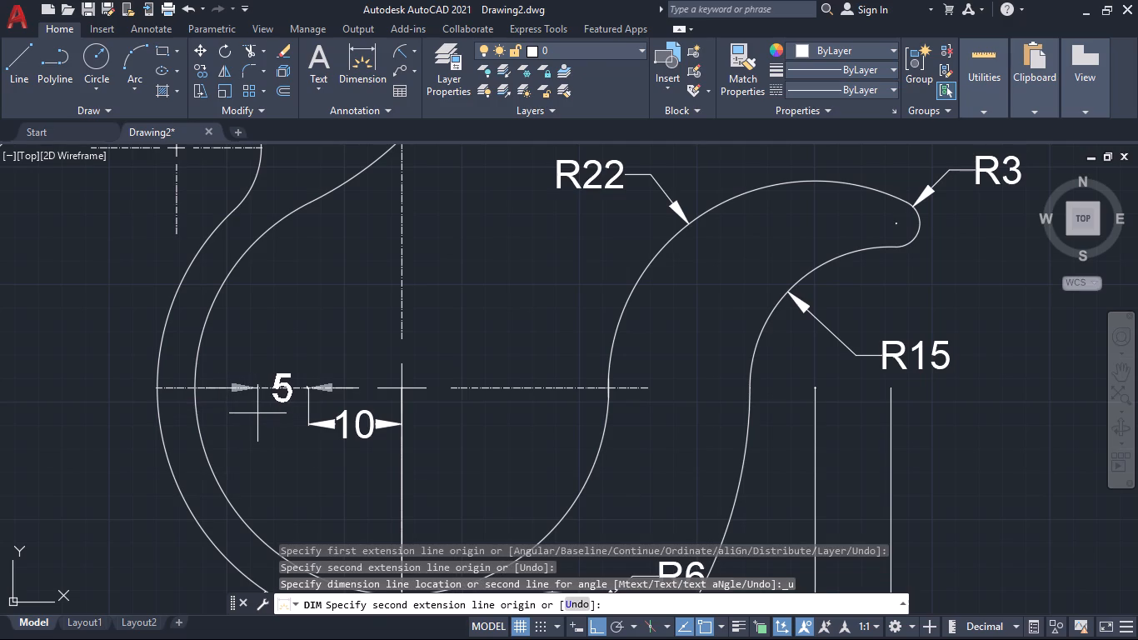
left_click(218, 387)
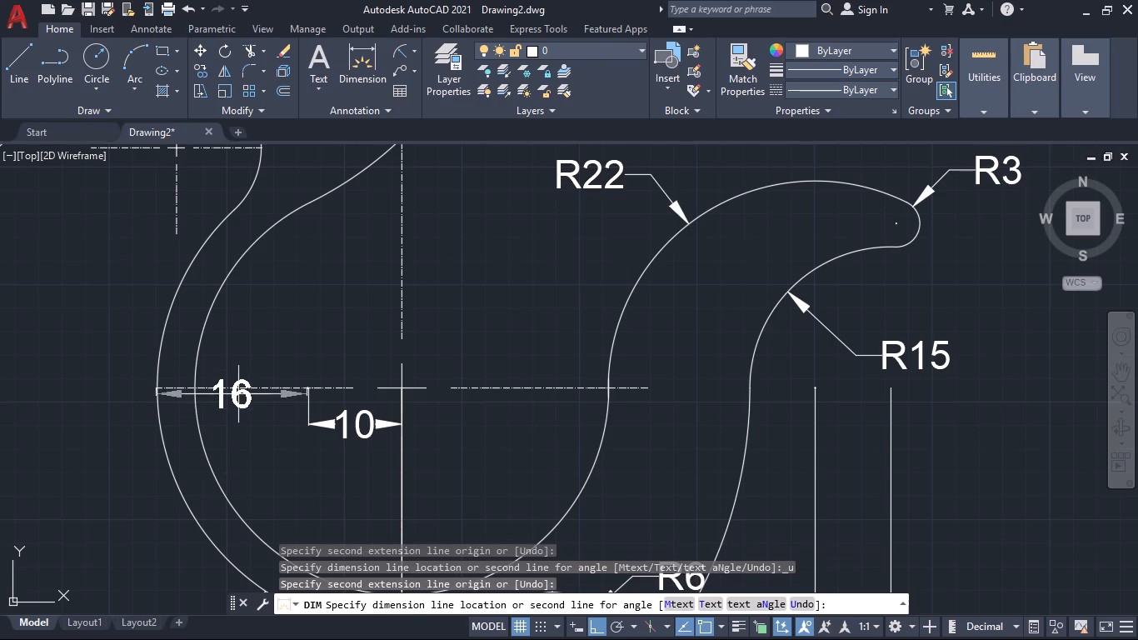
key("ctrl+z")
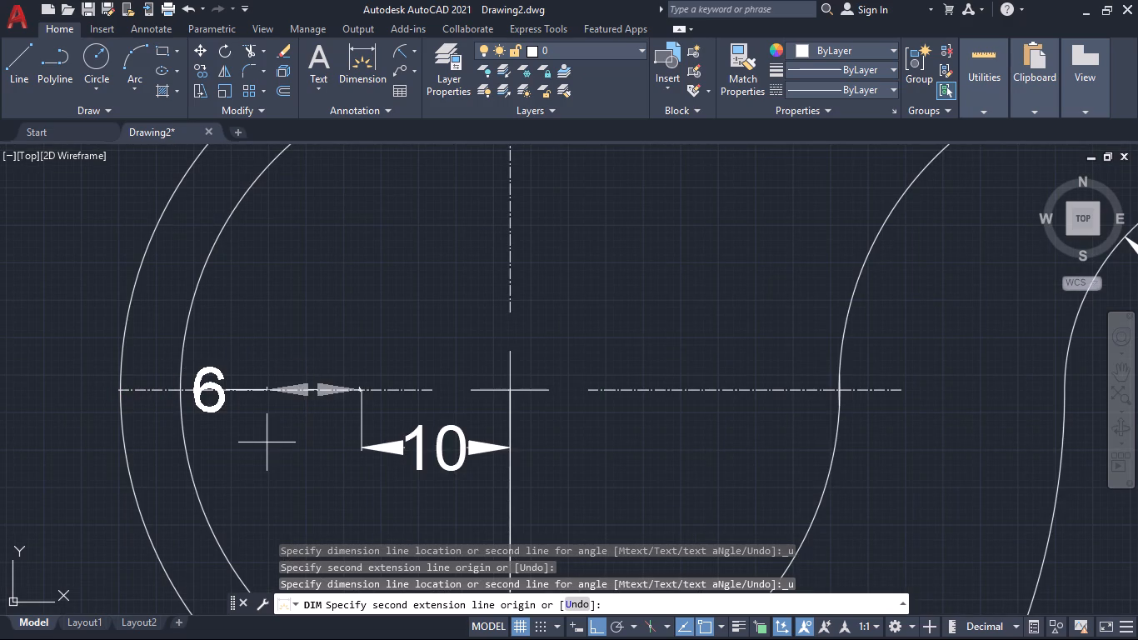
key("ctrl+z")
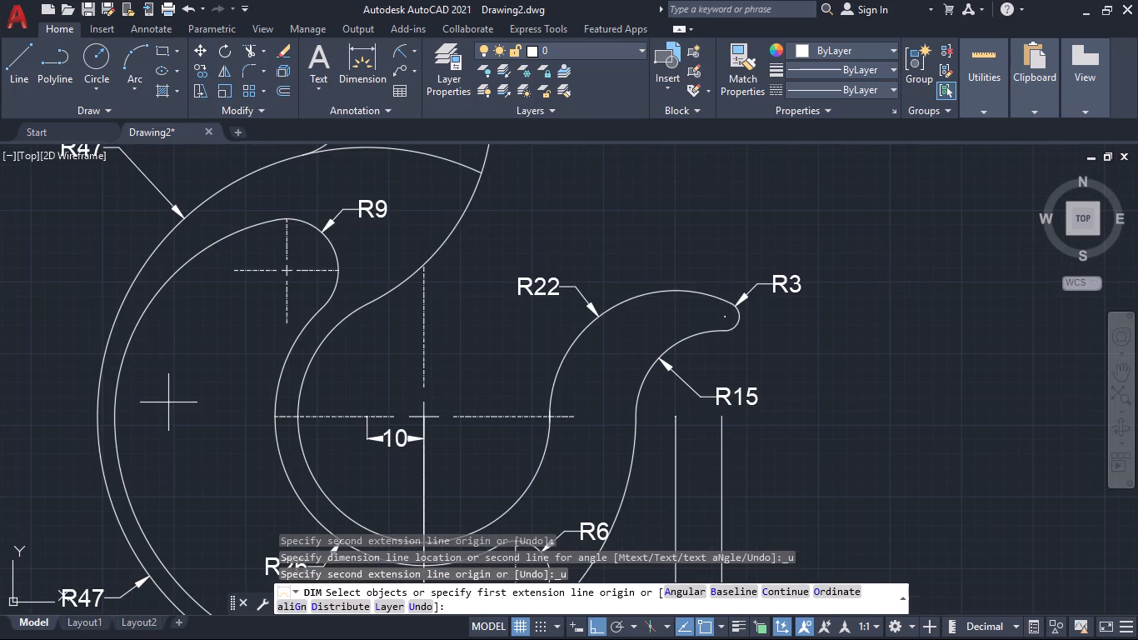
Add a radius dimension to the upper-left arc of the inner recess outline, placed outside the hook.
left_click(147, 306)
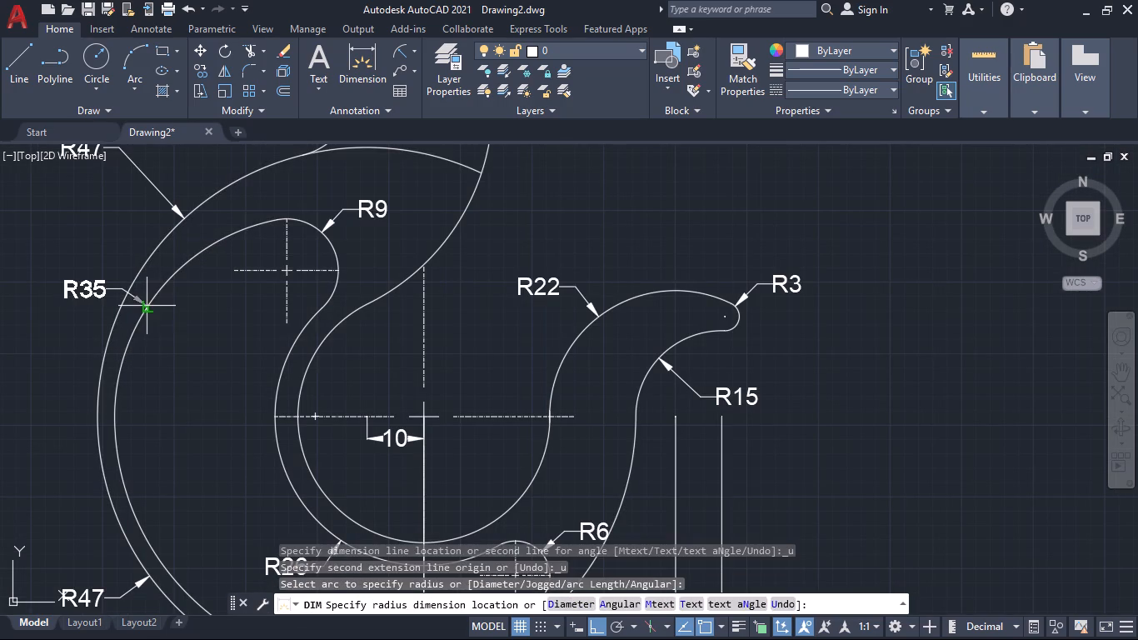
left_click(106, 234)
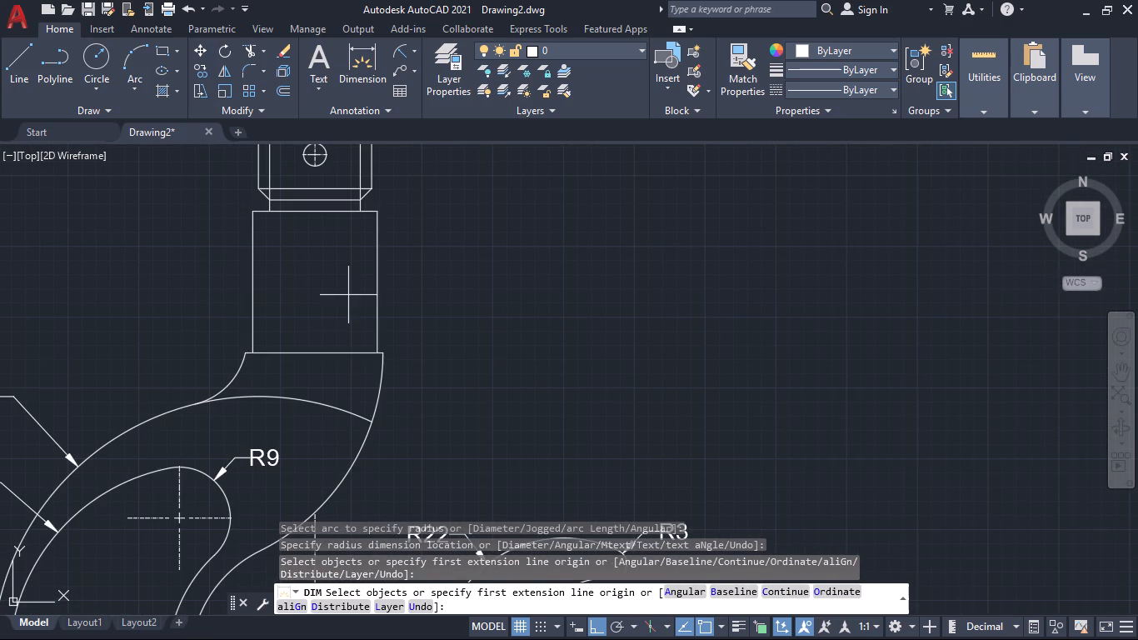
Add a horizontal dimension across the small step between the collar's vertical edge and the top of the hook's outer arc.
left_click(370, 342)
left_click(387, 342)
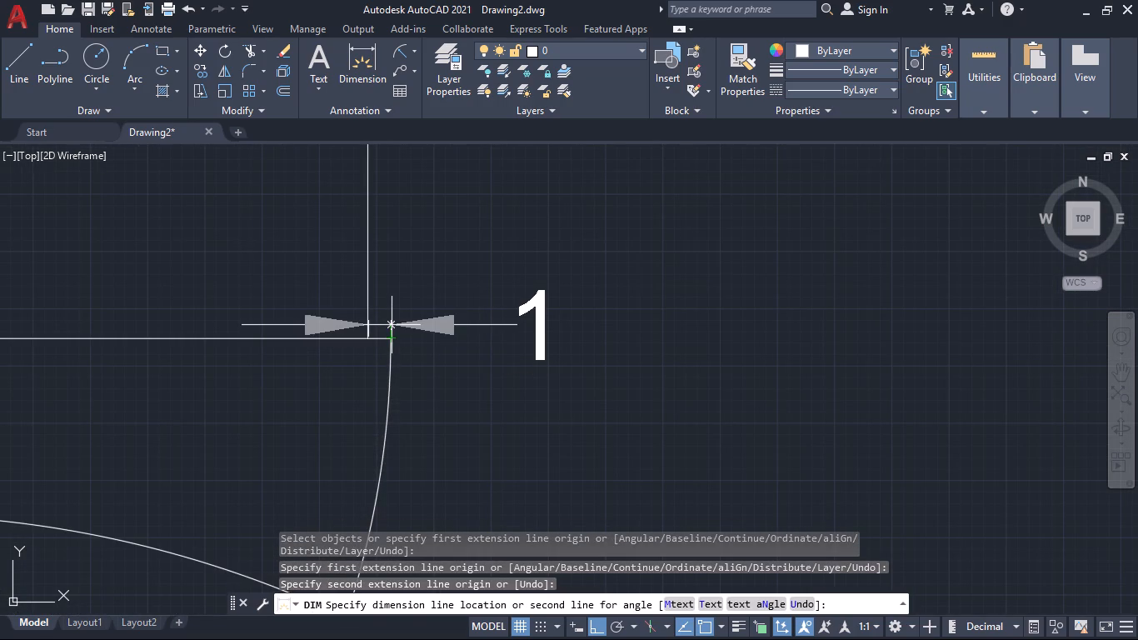
left_click(392, 325)
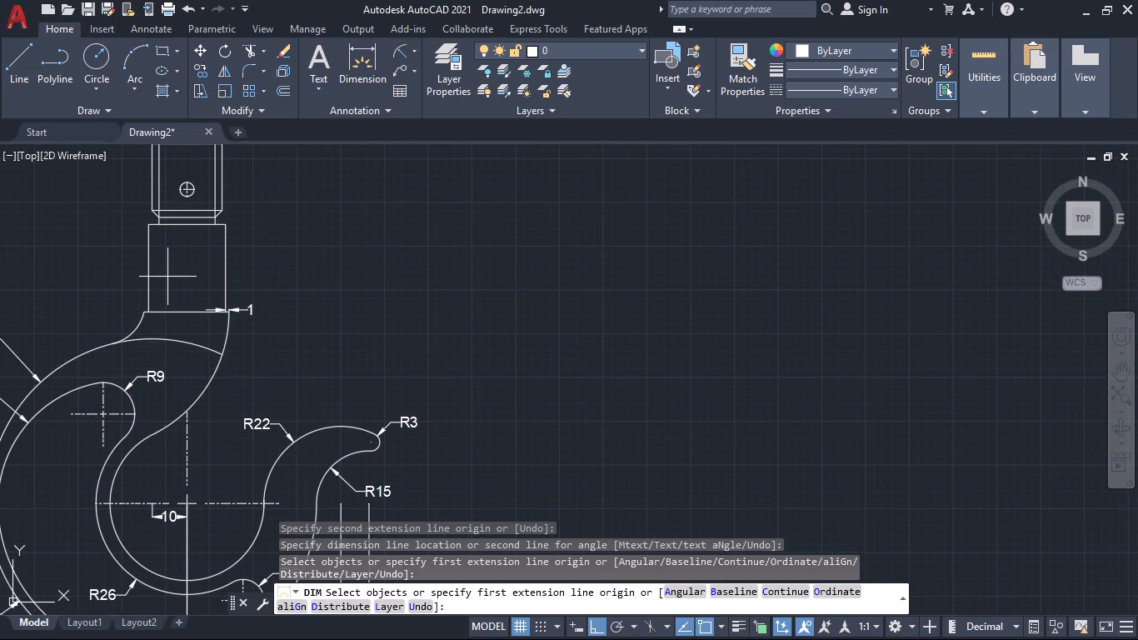
Add a horizontal width dimension across the collar's top corners, placed inside the collar, and finish dimensioning.
left_click(146, 227)
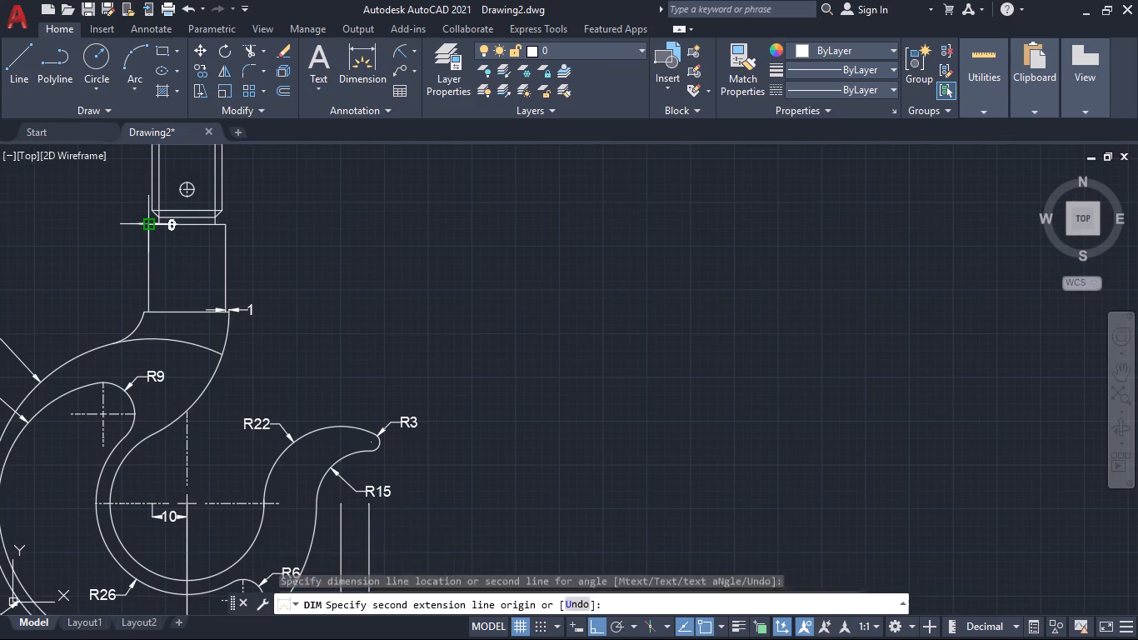
left_click(228, 227)
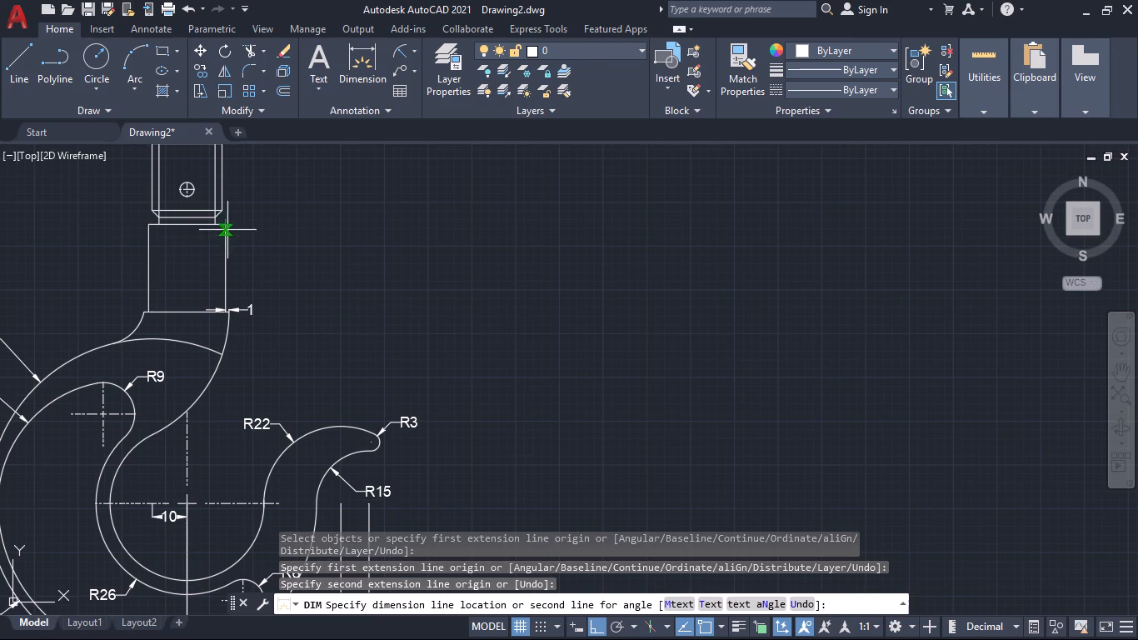
left_click(226, 249)
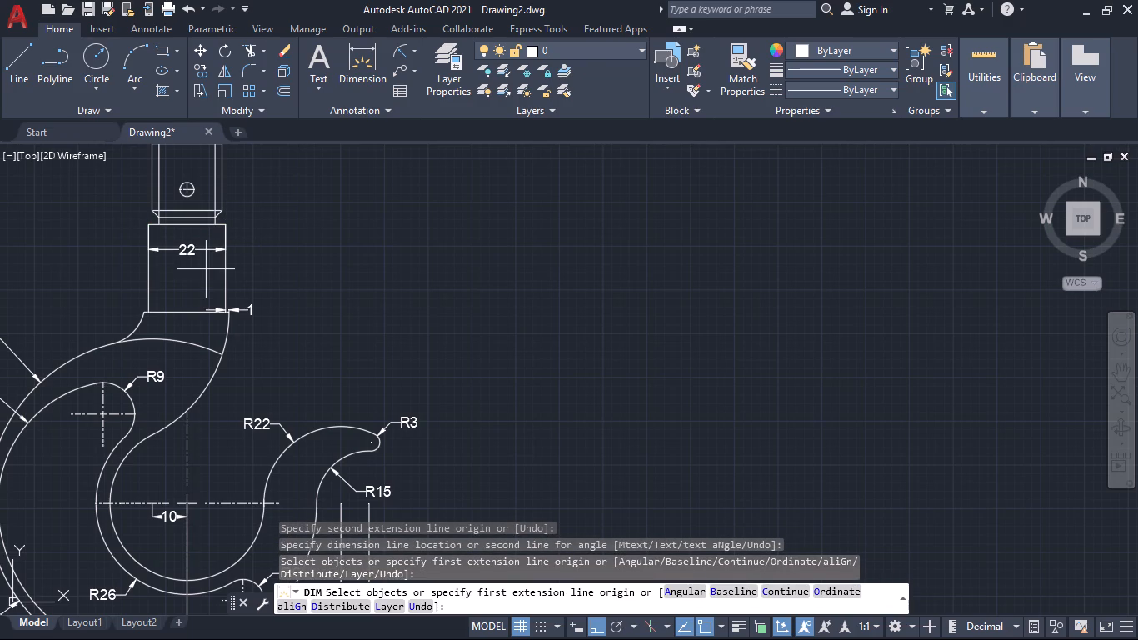
key("Escape")
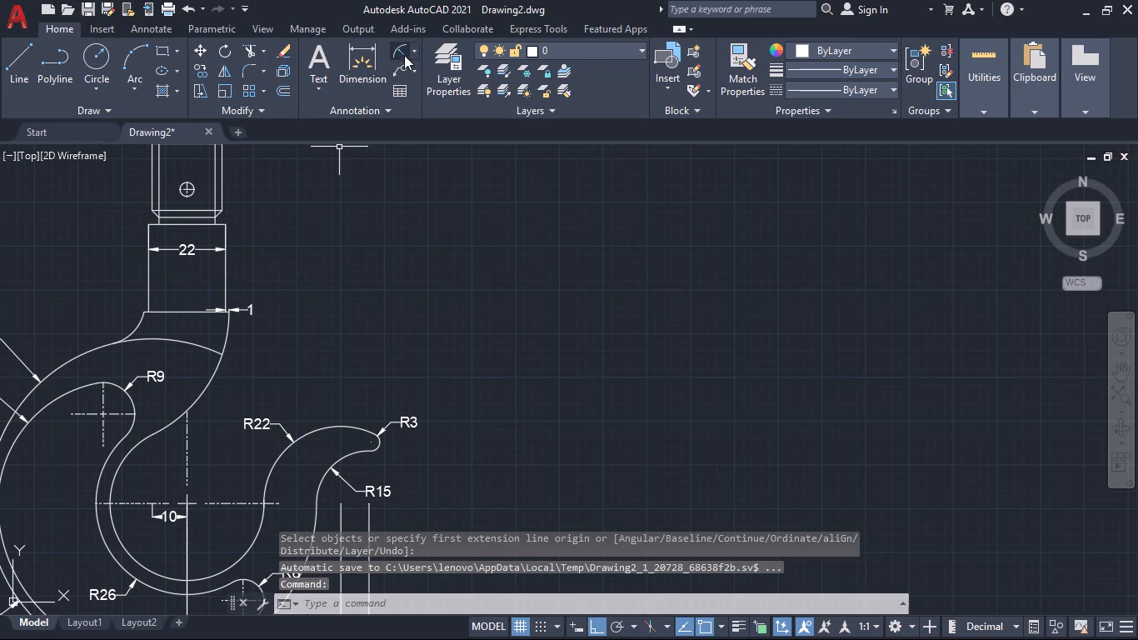
Add an aligned dimension to the collar's left vertical edge, placed well outside the hook on the left.
left_click(417, 50)
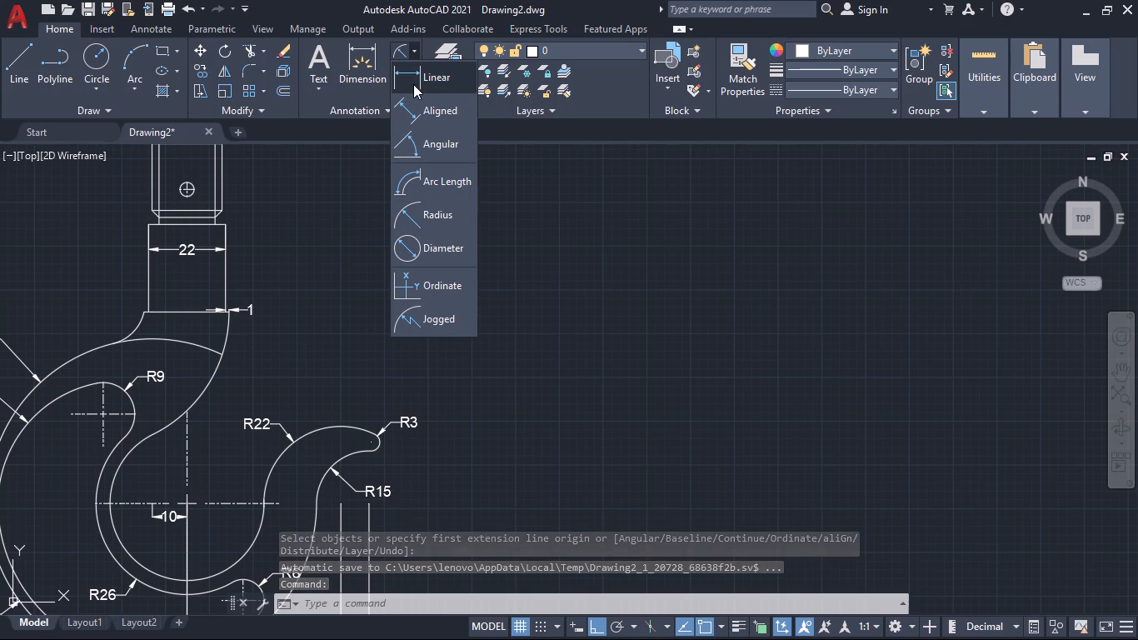
left_click(412, 102)
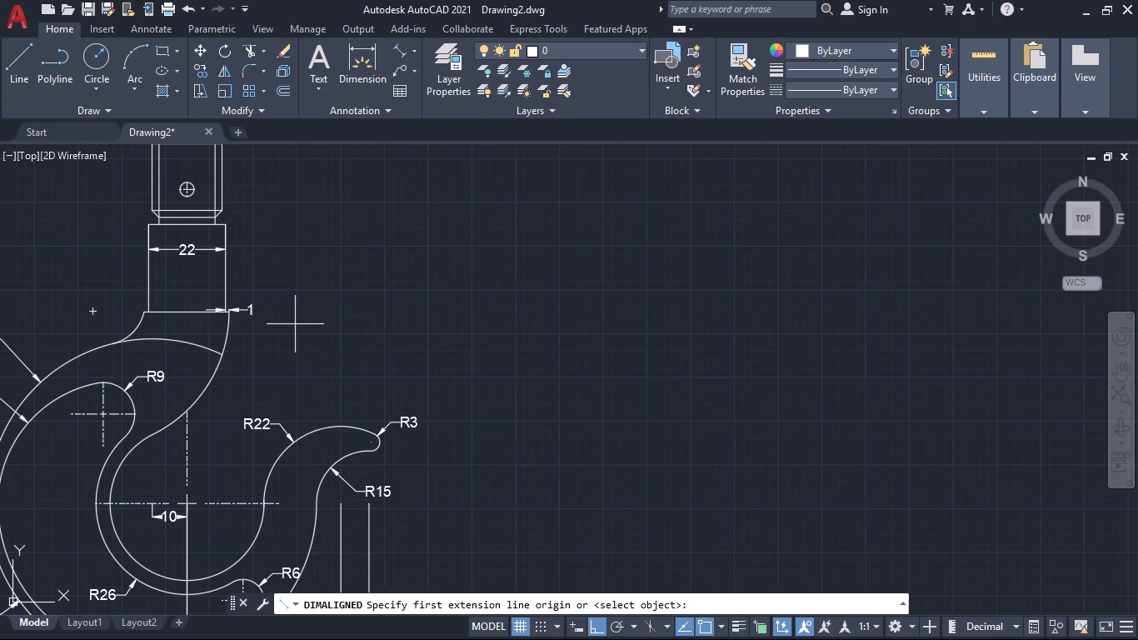
key("space")
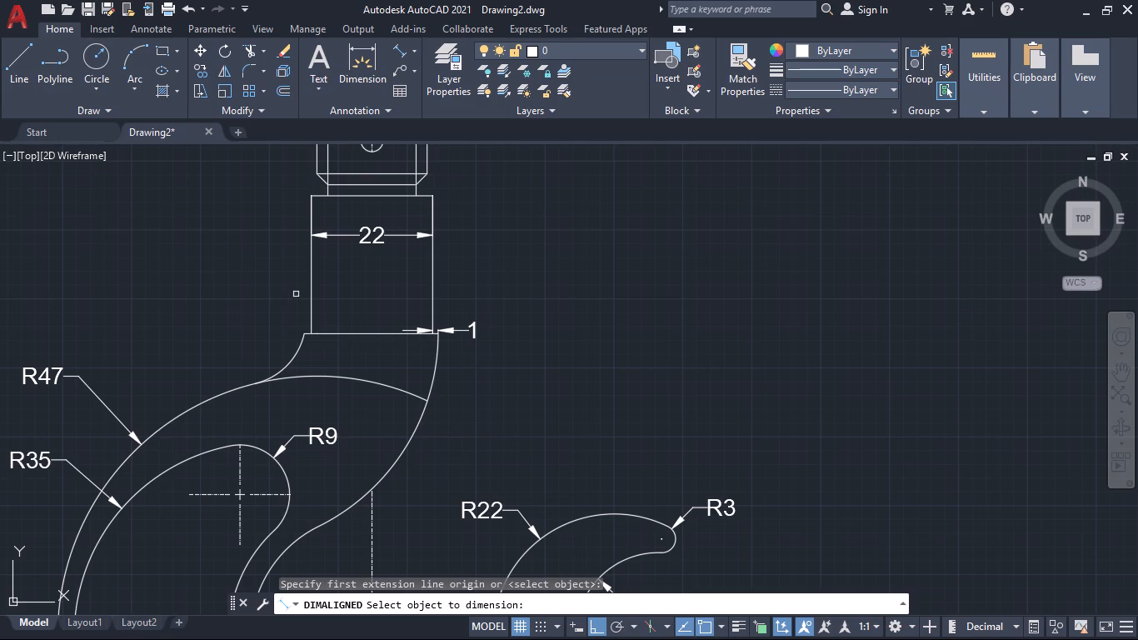
left_click(311, 306)
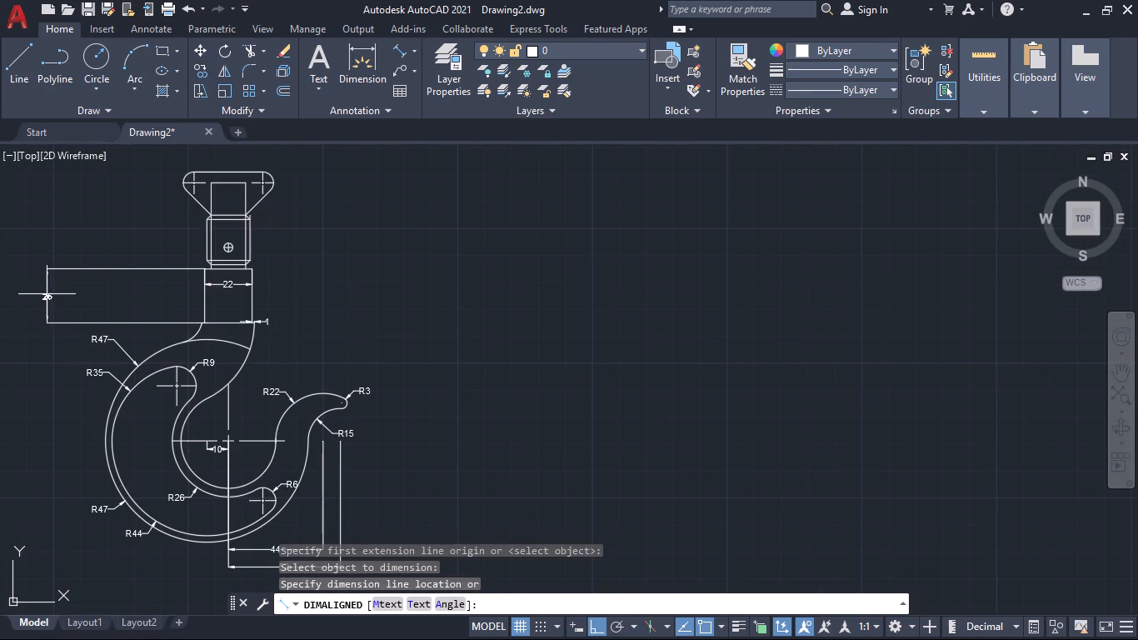
left_click(75, 297)
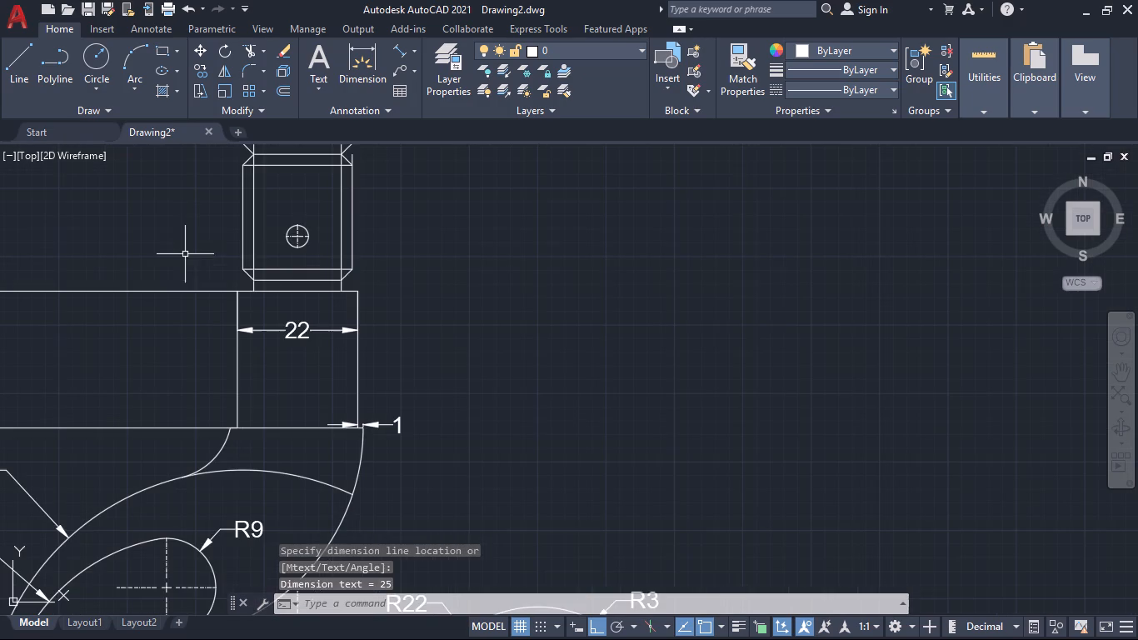
Add an aligned dimension to the shank's left inner vertical line, placed above the collar height dimension and roughly in line with it.
key("space")
key("space")
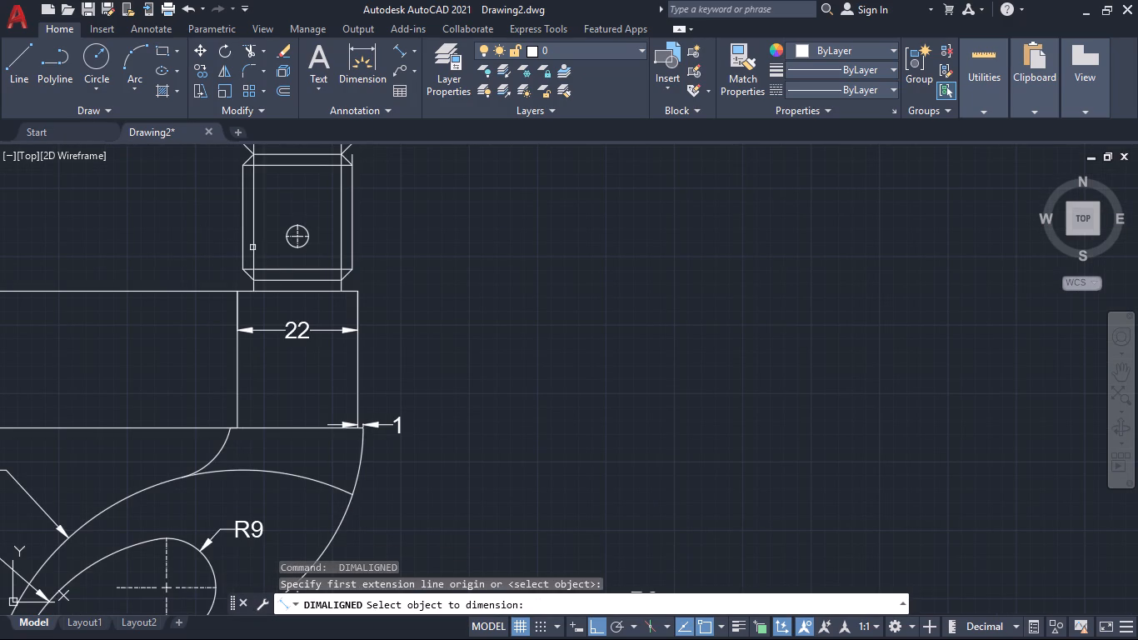
left_click(254, 247)
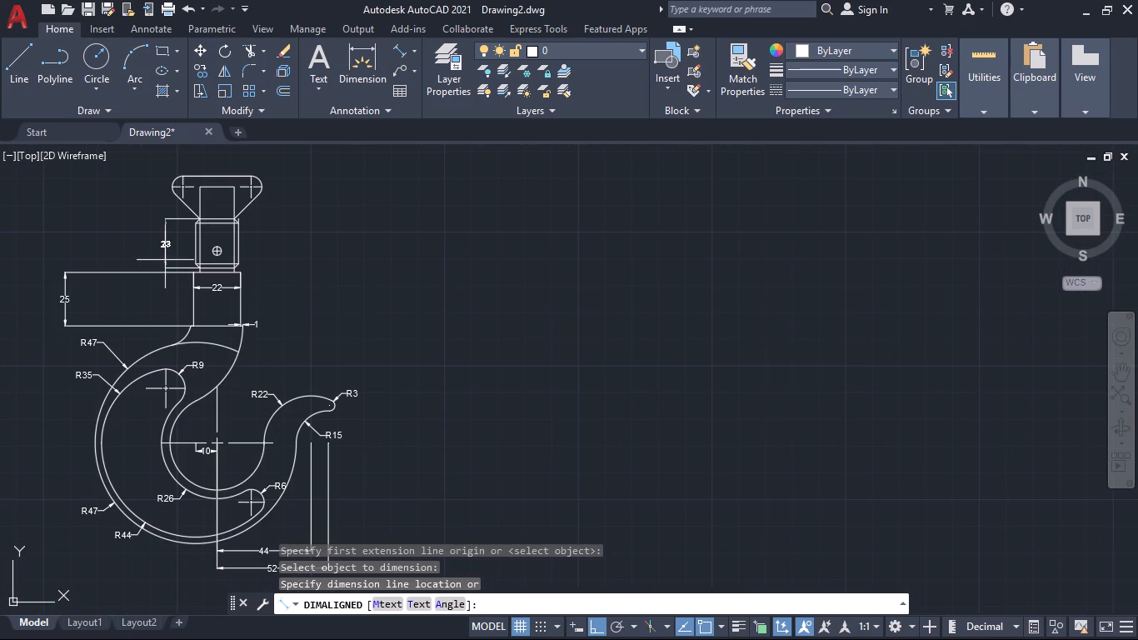
left_click(66, 258)
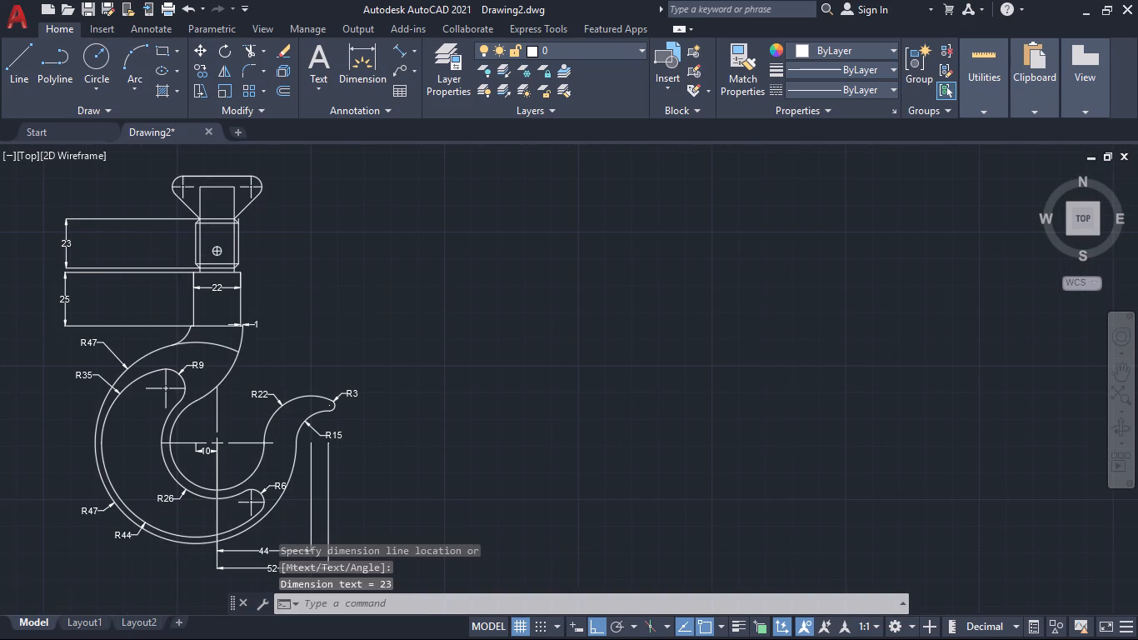
Add an aligned dimension to the short vertical neck line between the shank's lower chamfer and the collar, placed to the right.
key("space")
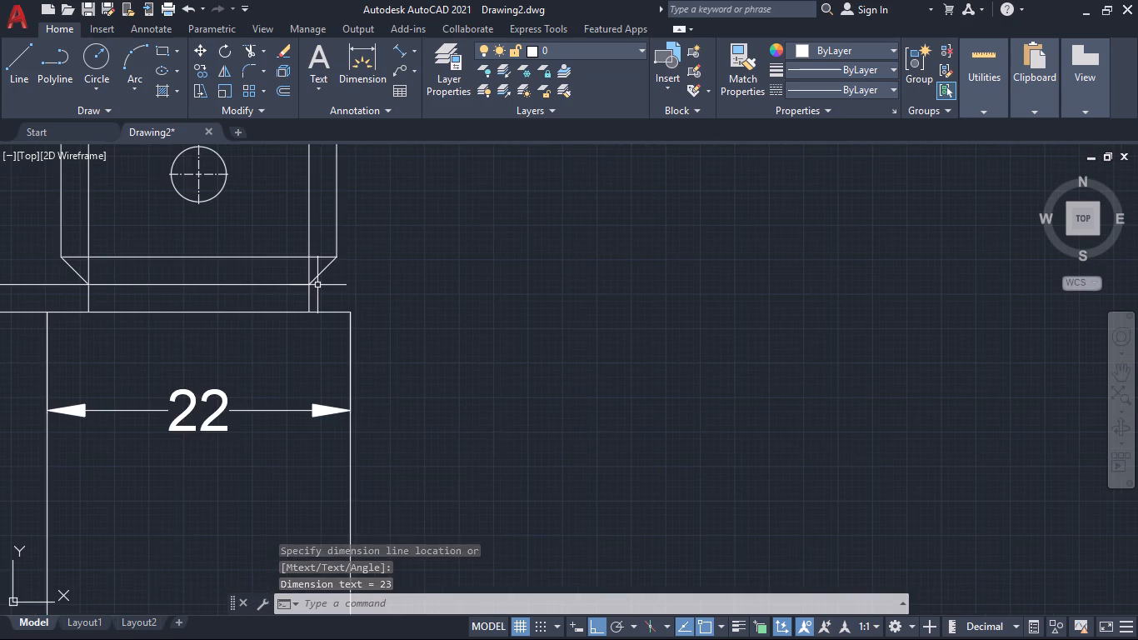
key("space")
left_click(308, 296)
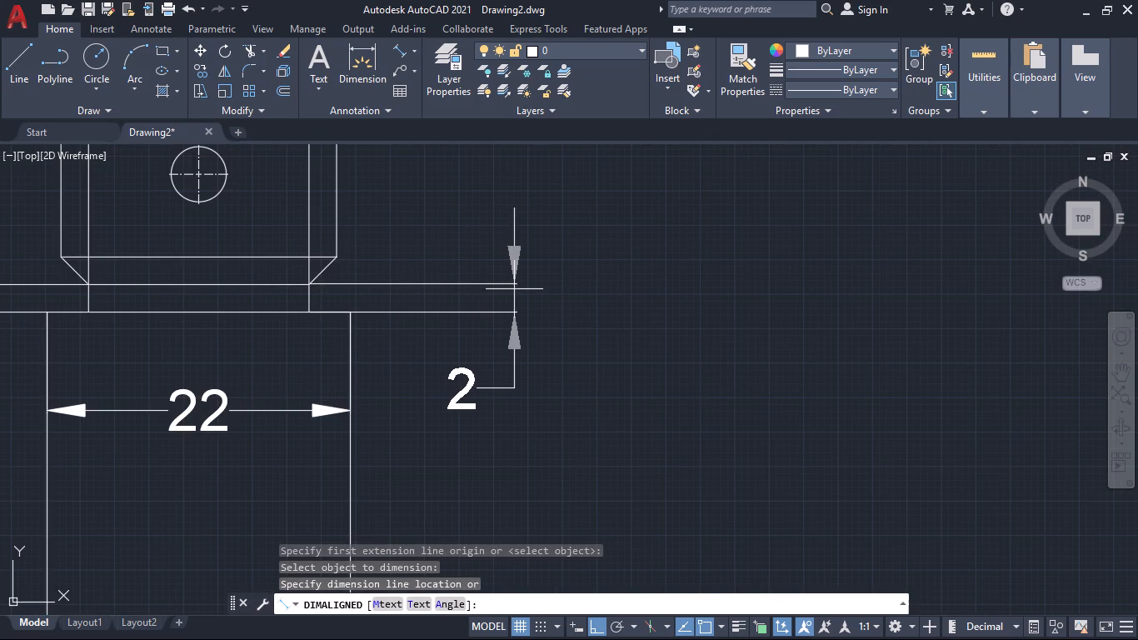
left_click(514, 289)
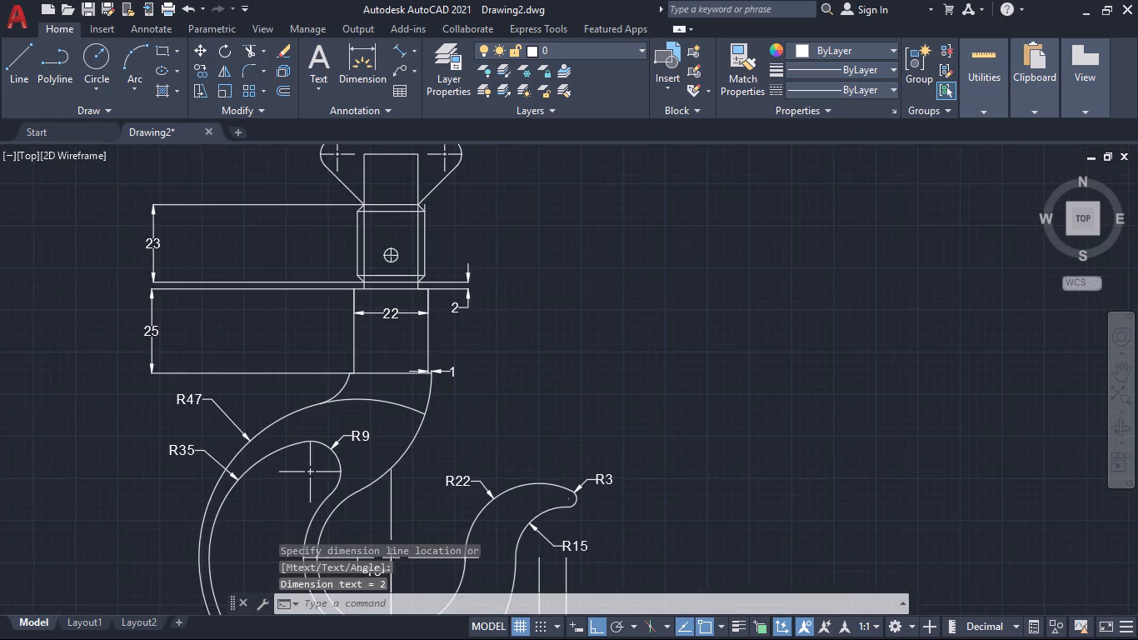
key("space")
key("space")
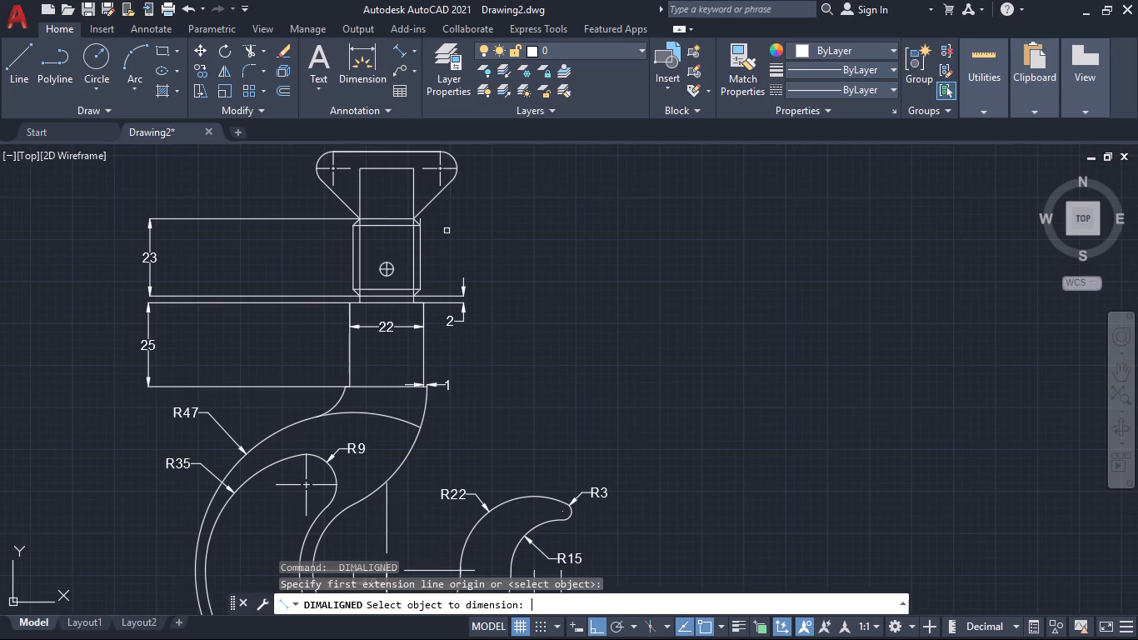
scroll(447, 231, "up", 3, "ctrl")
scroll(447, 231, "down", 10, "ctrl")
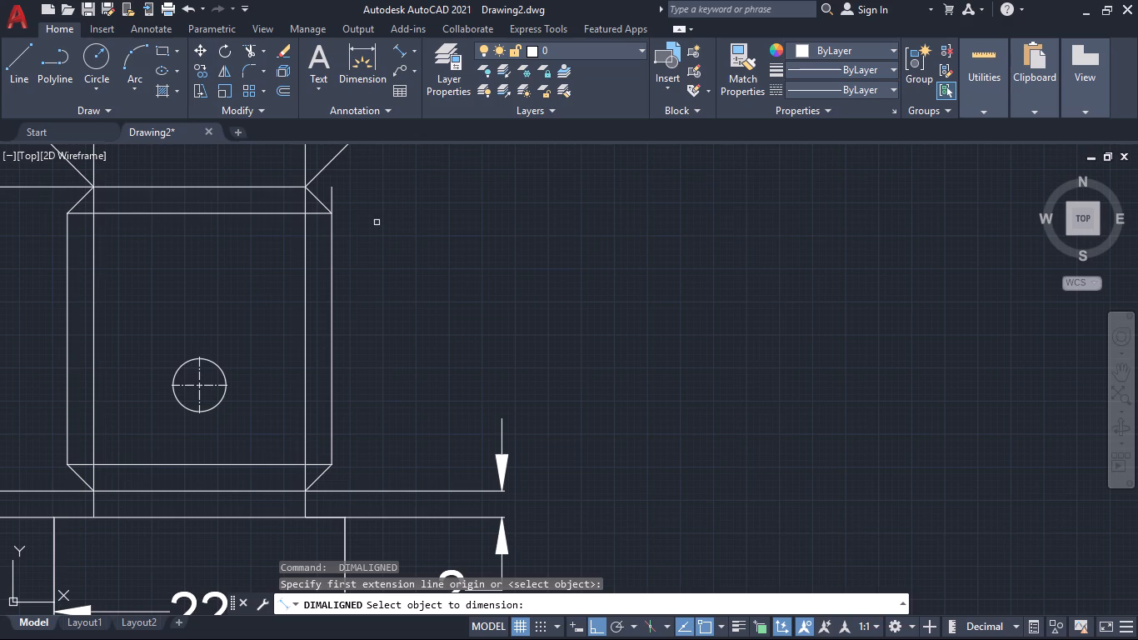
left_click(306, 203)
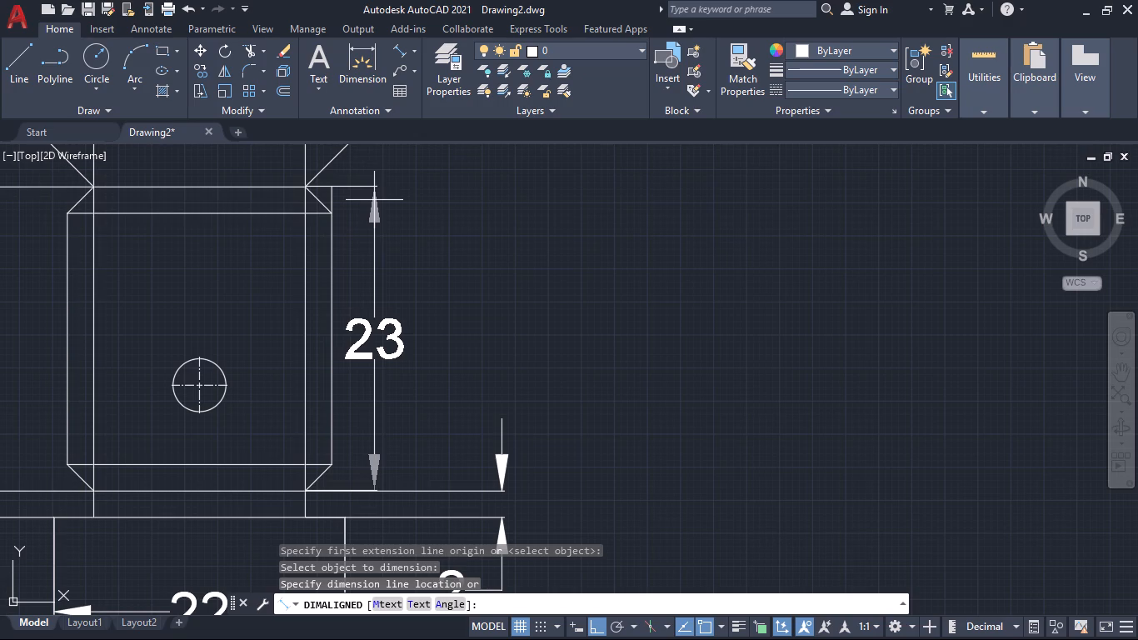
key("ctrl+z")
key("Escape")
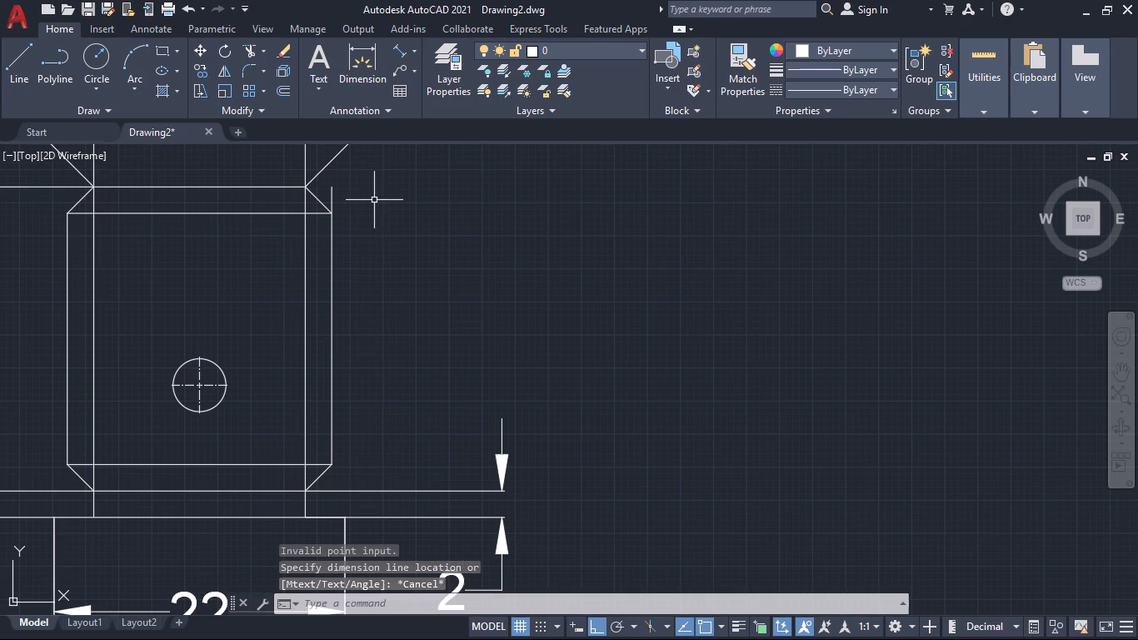
Add an aligned dimension to the short horizontal line closing the shank inside the head, placed above the head.
key("space")
key("space")
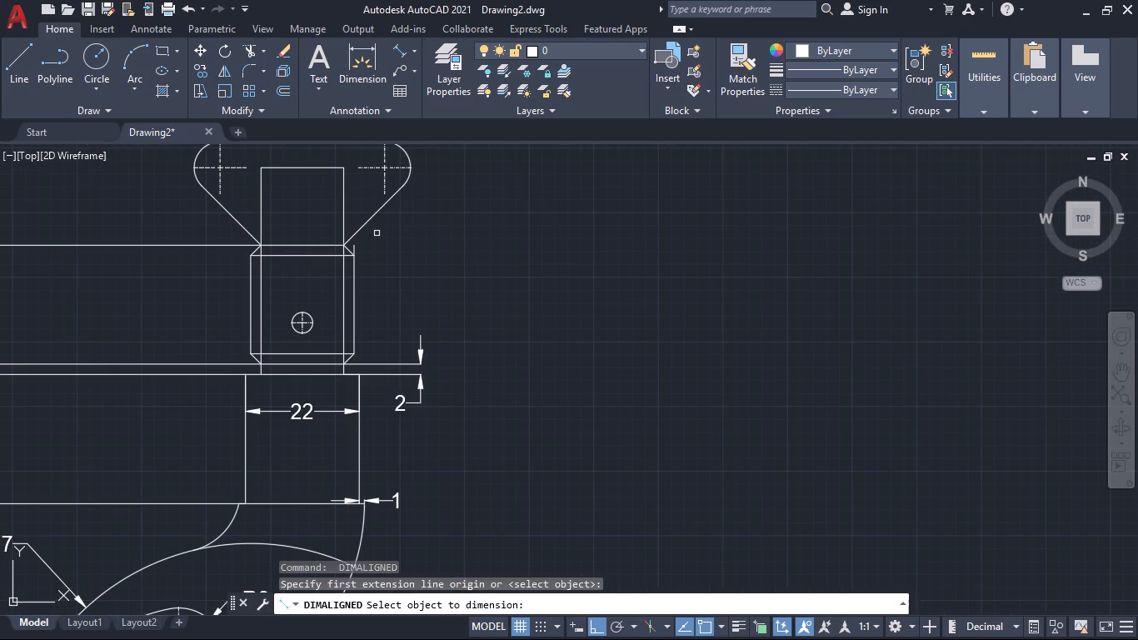
left_click(318, 167)
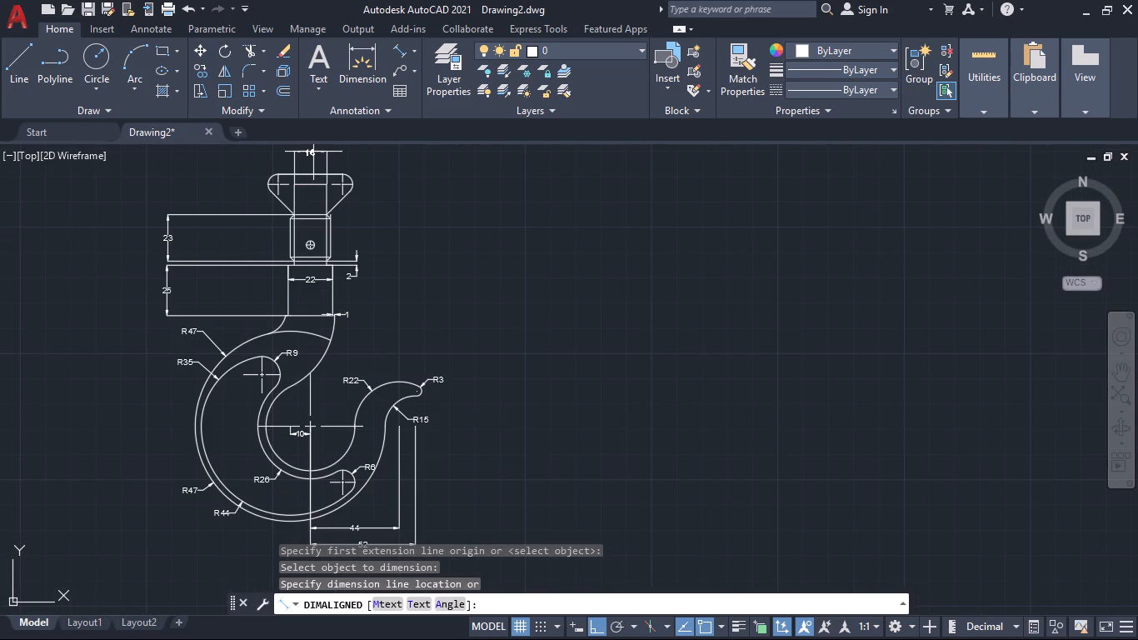
left_click(313, 152)
Add an aligned dimension to the left vertical shank line inside the head, placed just left of the head.
key("space")
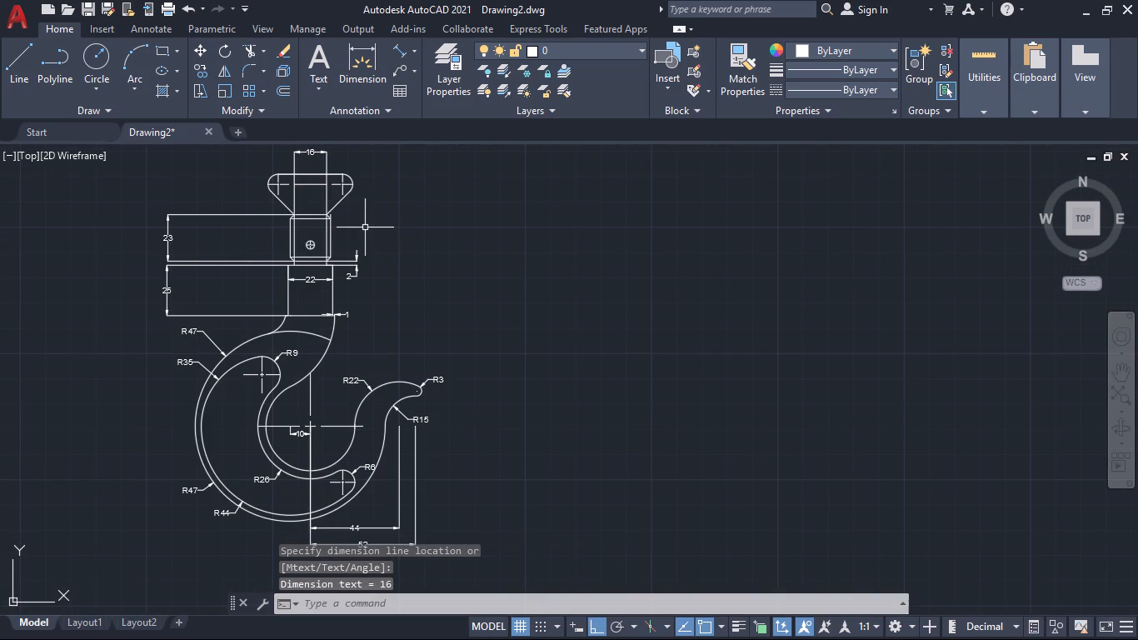
key("space")
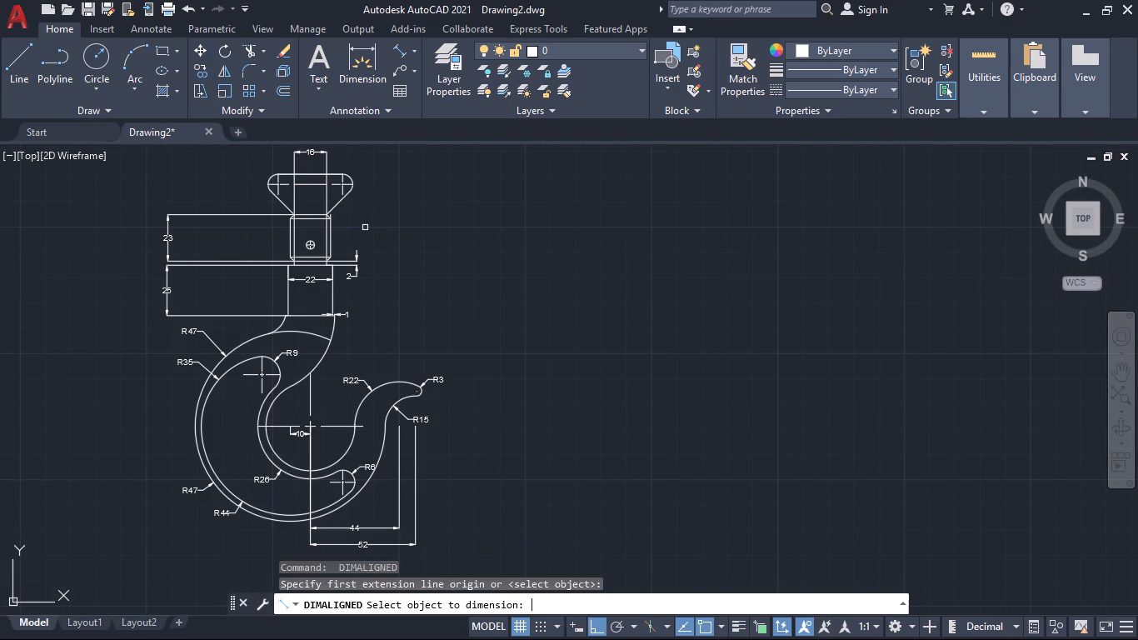
key("space")
key("space")
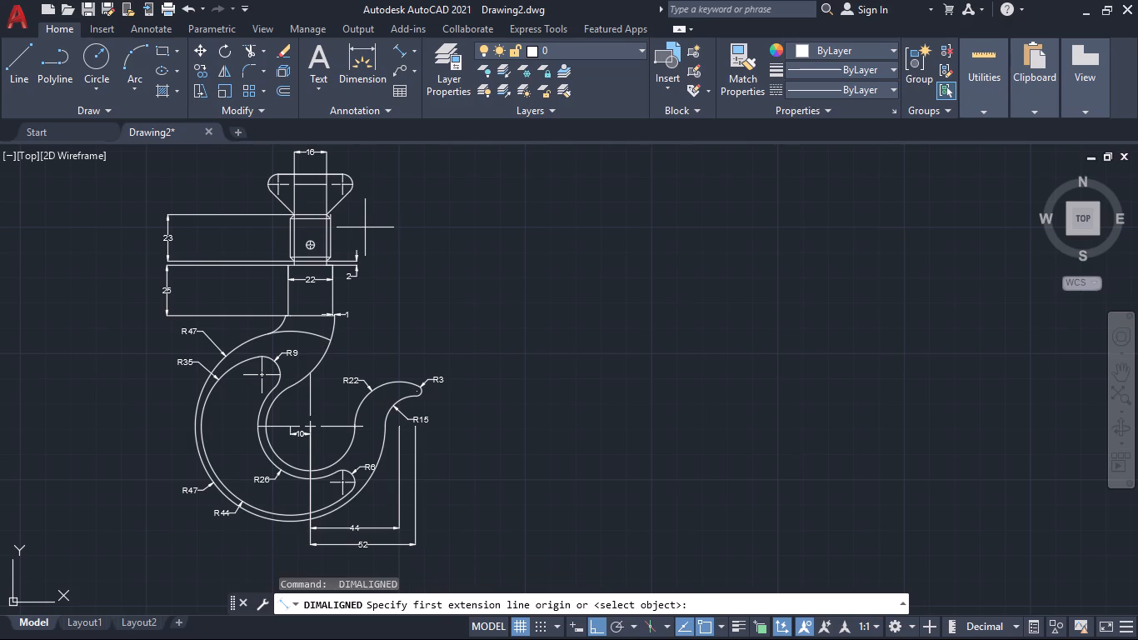
key("space")
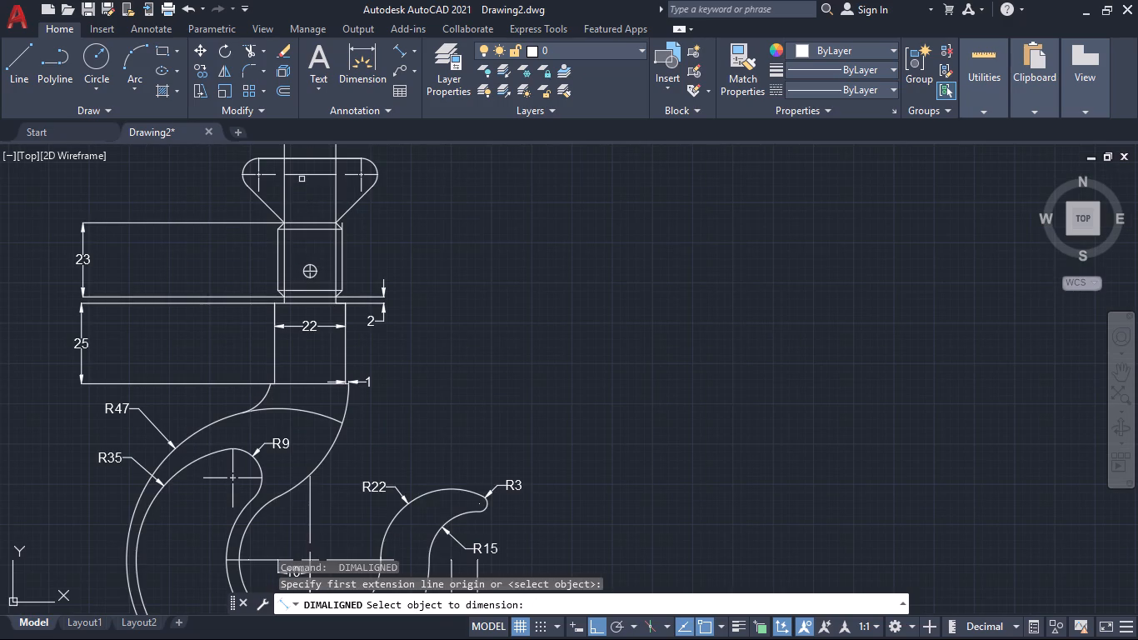
left_click(285, 202)
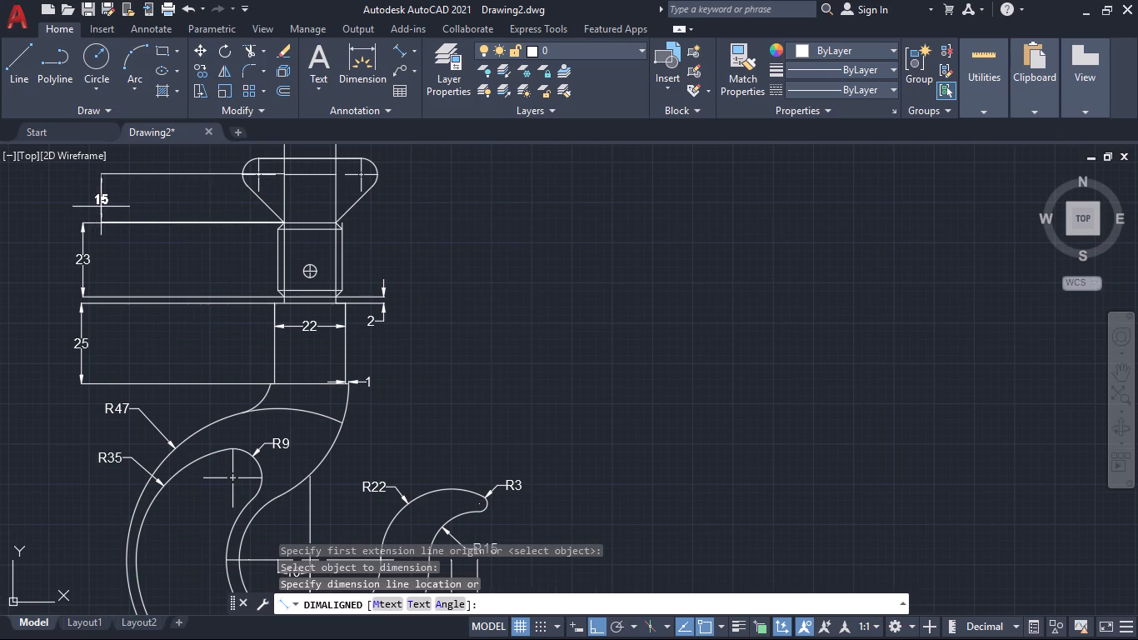
left_click(215, 208)
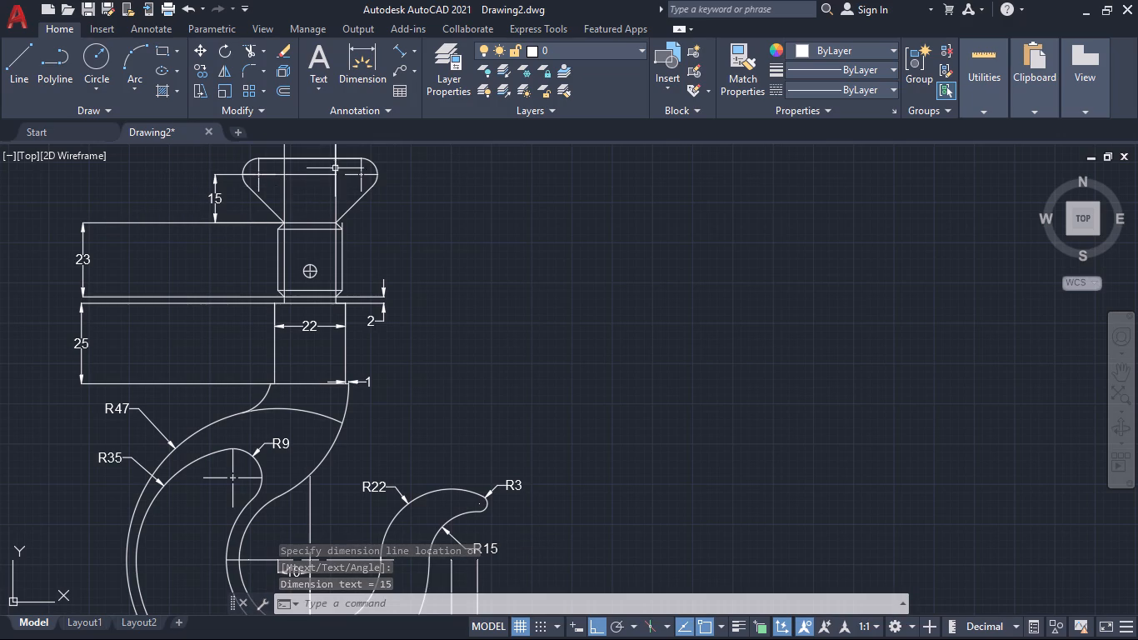
Add a vertical dimension from the head's top edge to the shank's top left corner, placed outside the previous head dimension.
left_click(357, 62)
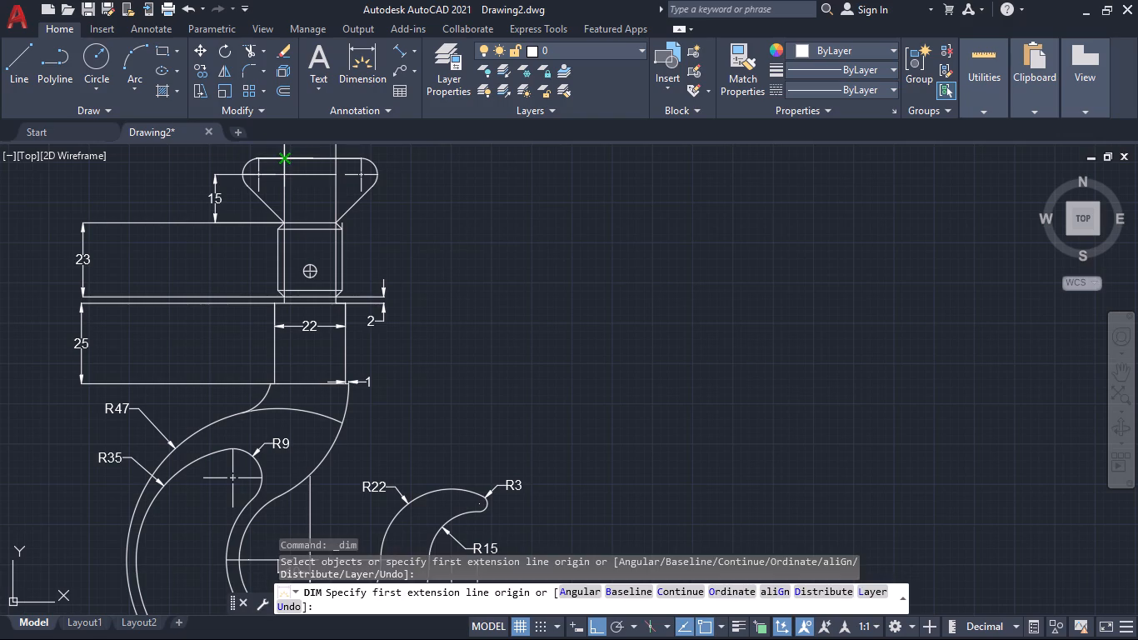
left_click(282, 159)
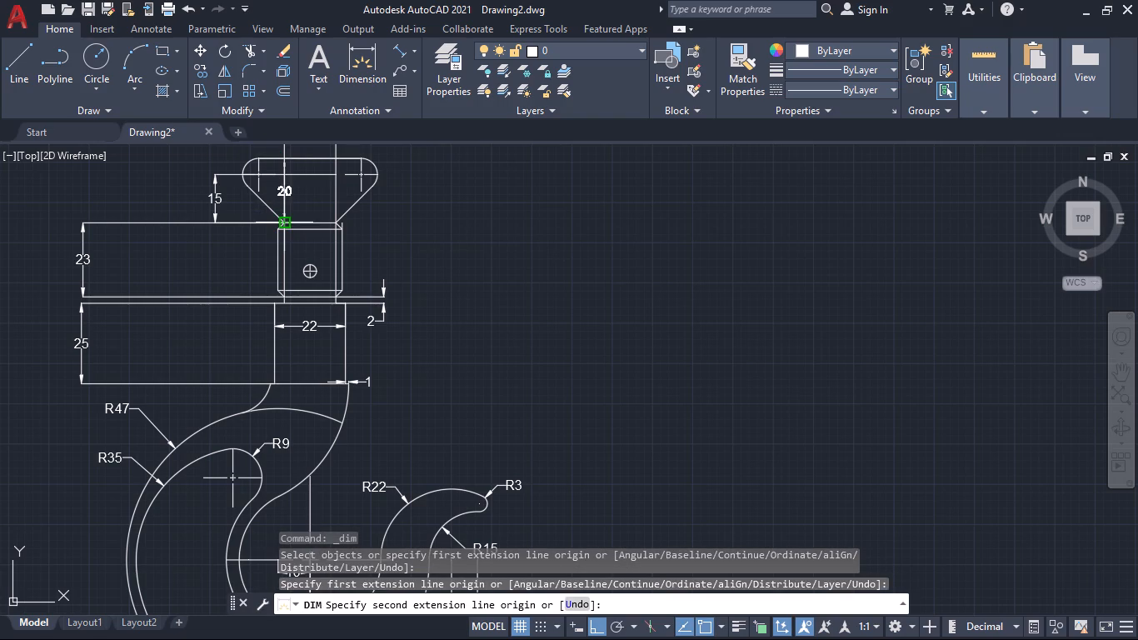
left_click(283, 222)
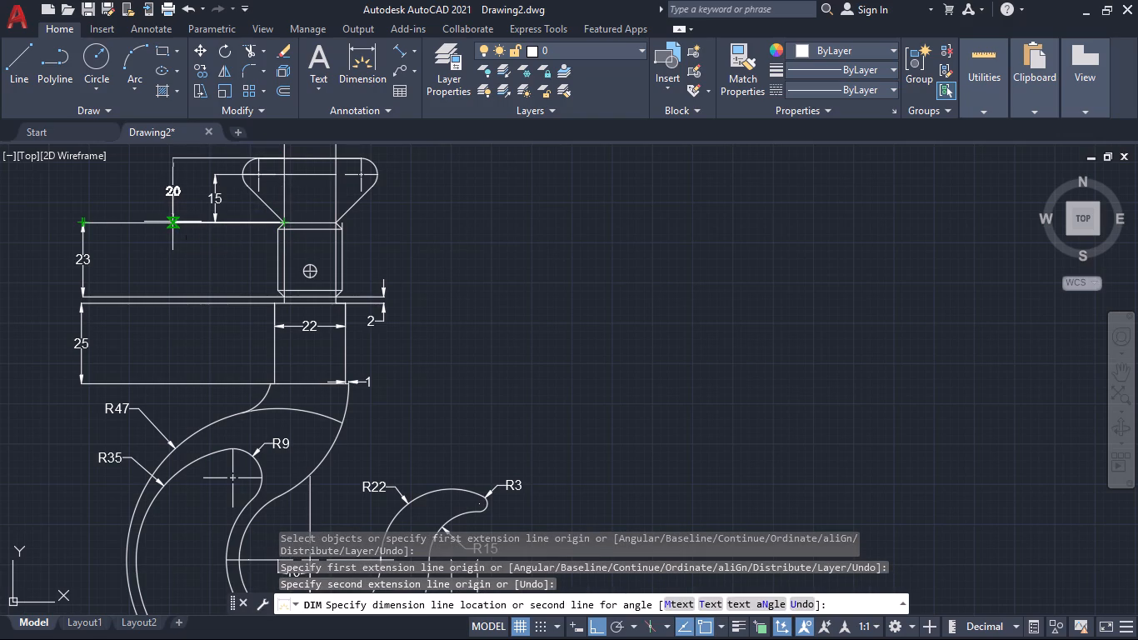
left_click(172, 222)
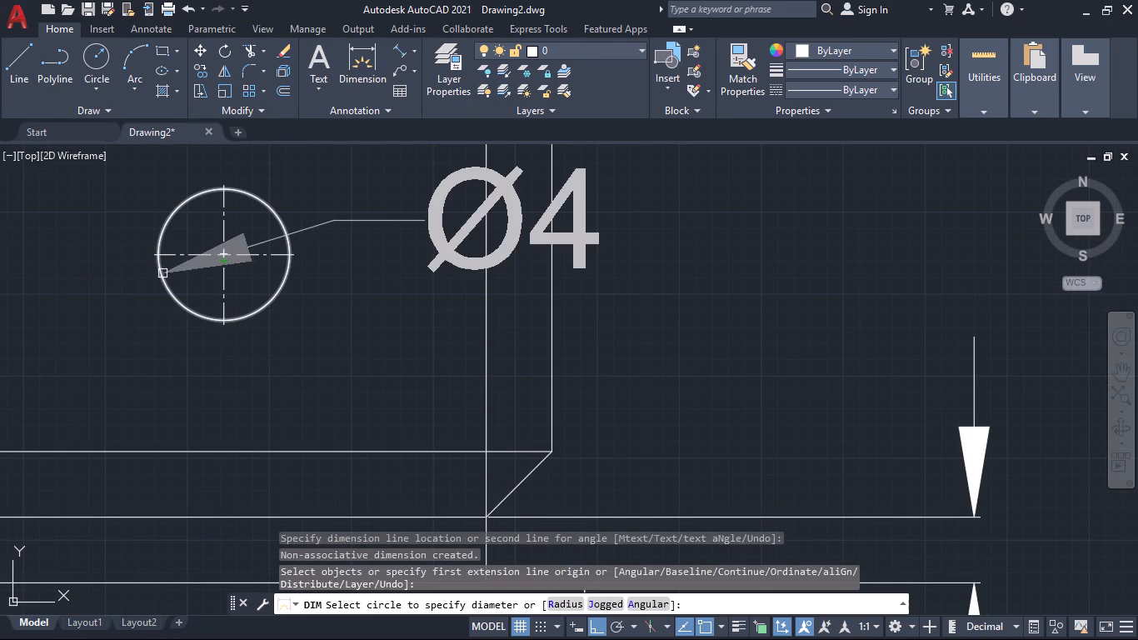
Add a diameter dimension to the small hole in the shank, placed left of the shank.
left_click(162, 273)
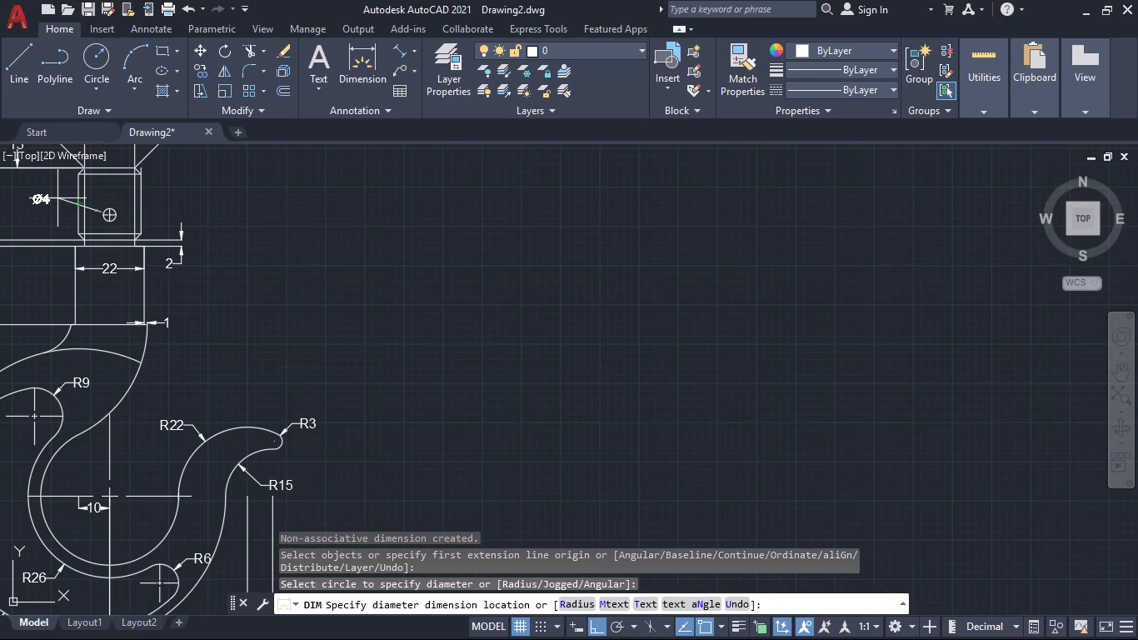
left_click(63, 197)
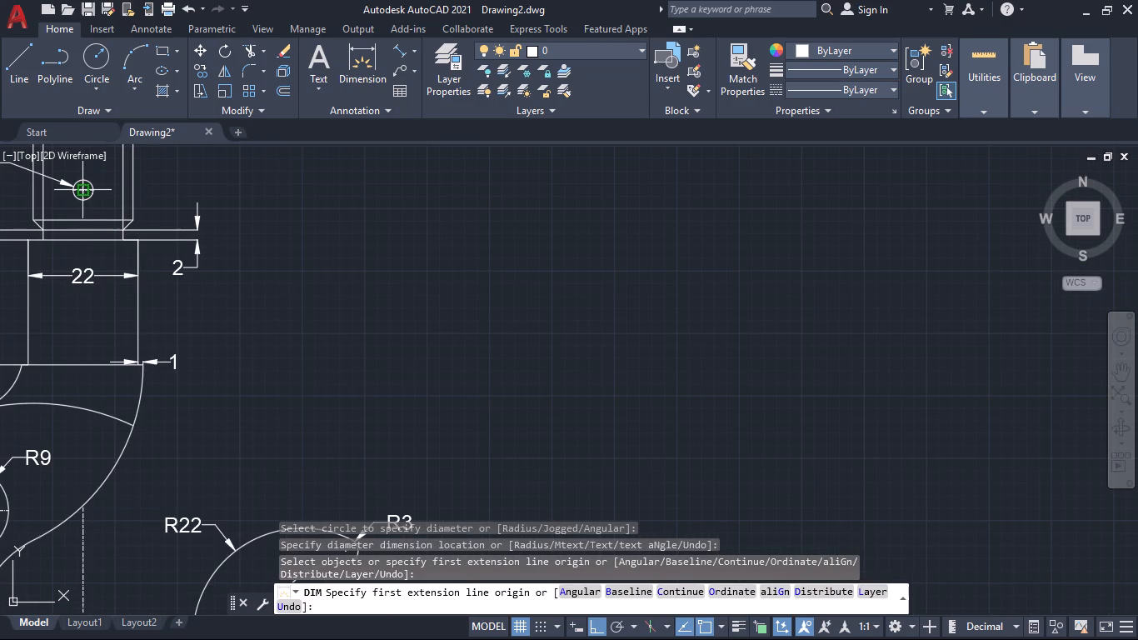
Add a vertical dimension from the small hole's centre to the line below the shank's lower chamfers, placed right of the shank outside the existing dimension.
left_click(80, 189)
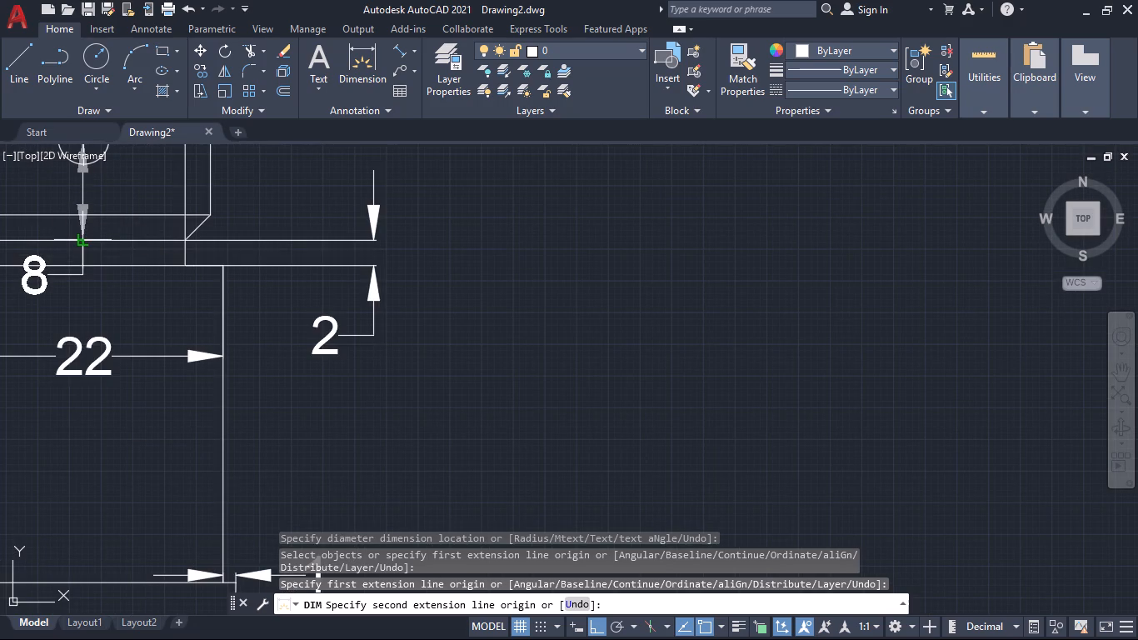
left_click(80, 243)
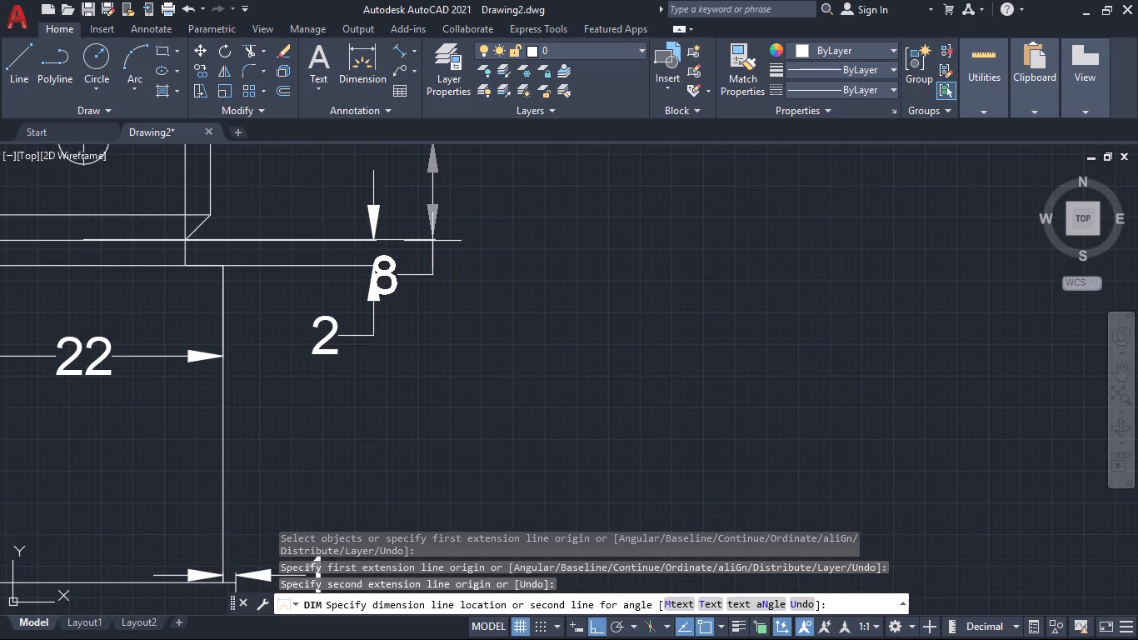
left_click(527, 237)
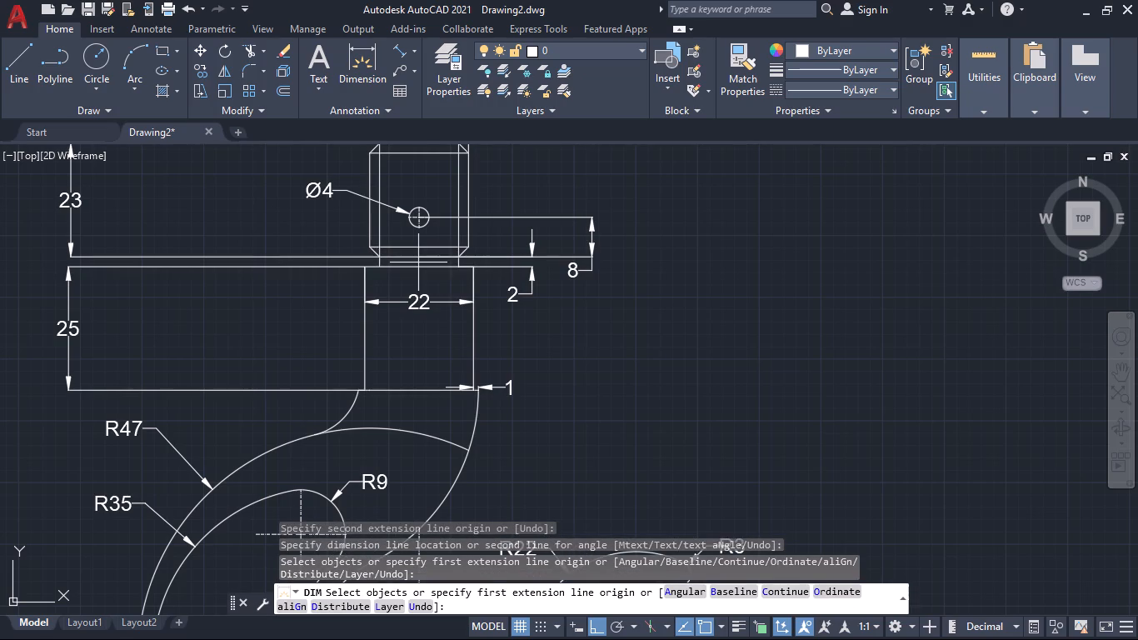
Add a vertical dimension from the small hole's centre to the top edge of the wider neck, placed left of the shank.
left_click(417, 188)
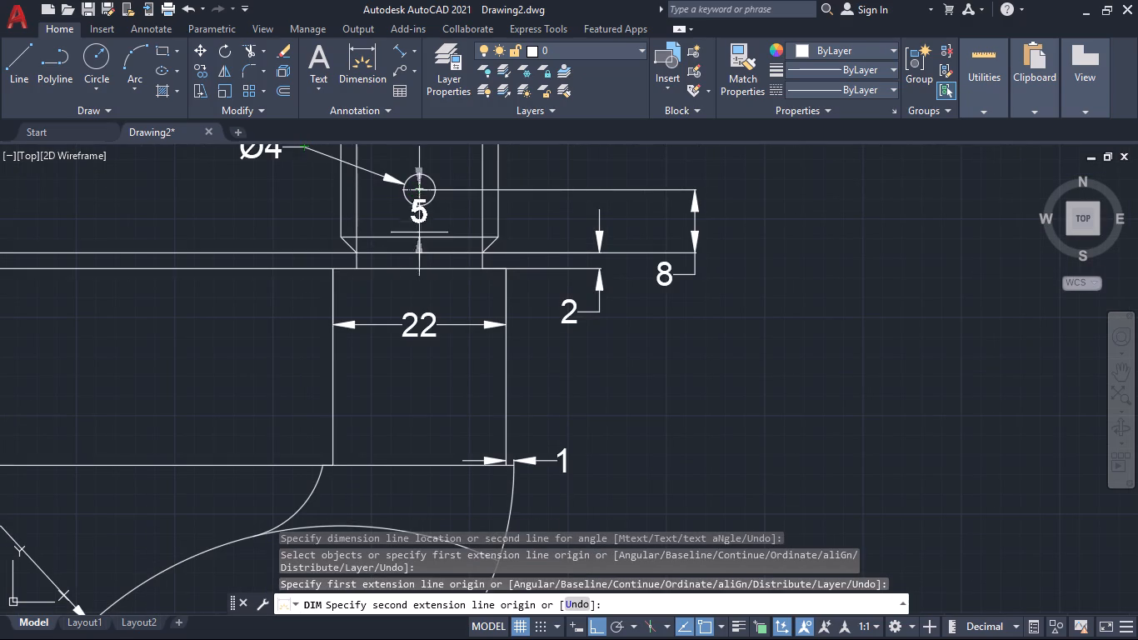
left_click(419, 266)
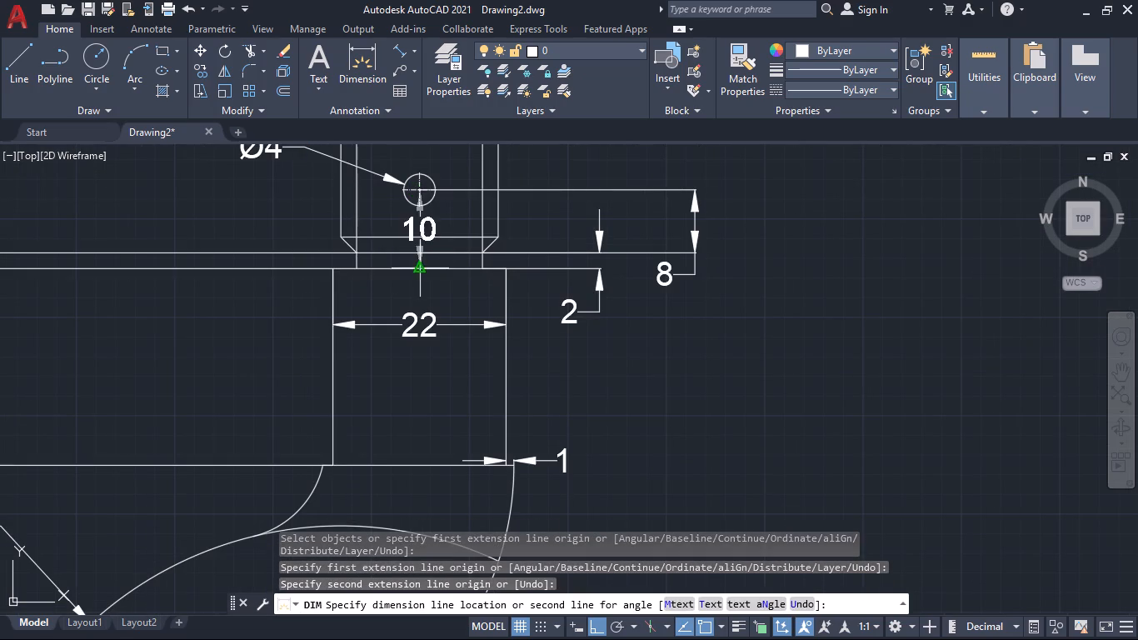
left_click(268, 265)
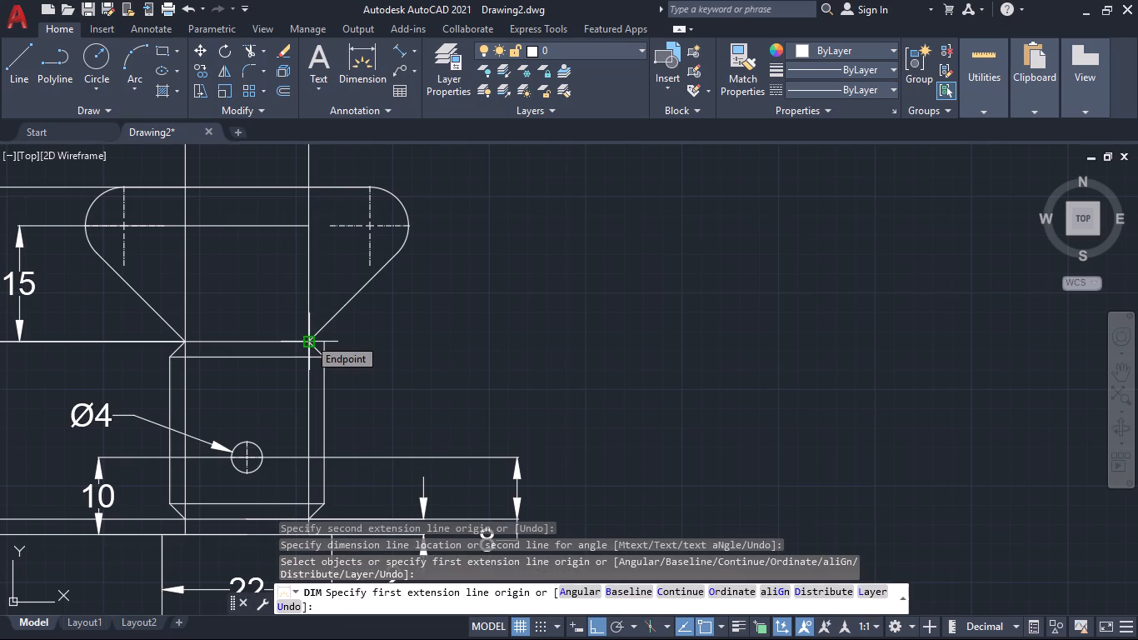
key("Escape")
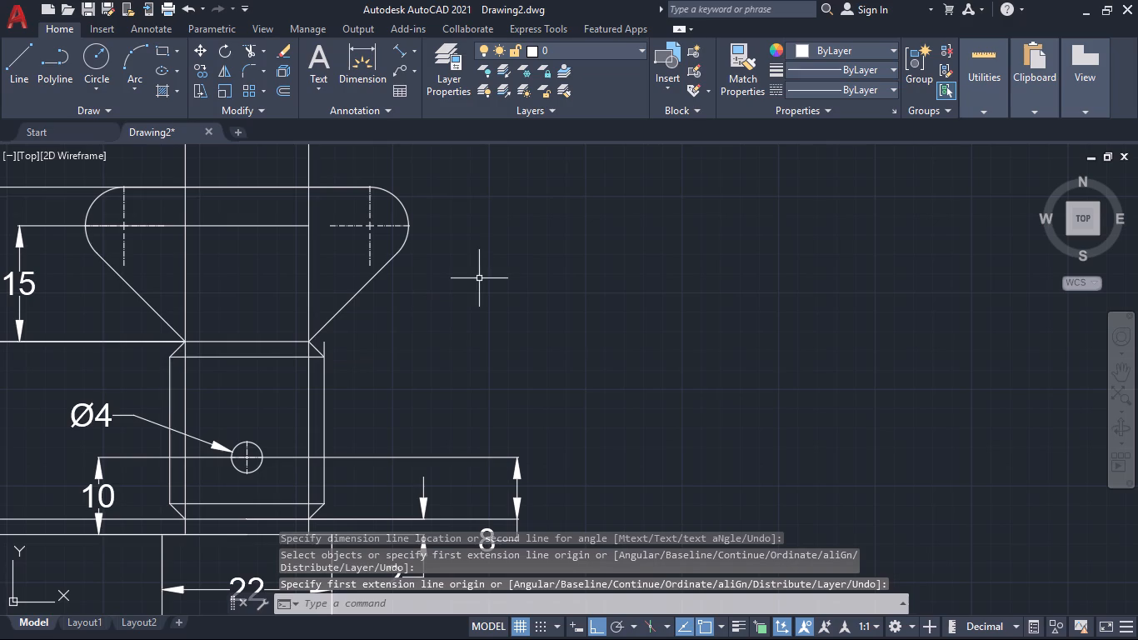
Add an angular dimension between the right vertical shank line inside the head and the head's right sloping edge, placed above the head.
left_click(412, 53)
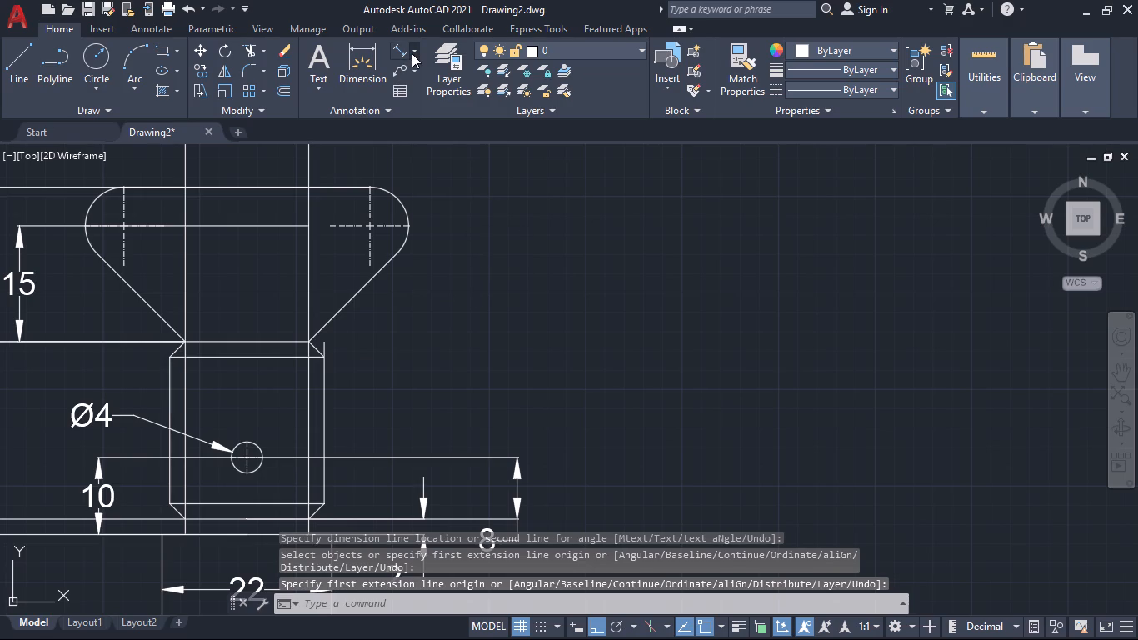
left_click(412, 53)
left_click(412, 53)
left_click(428, 145)
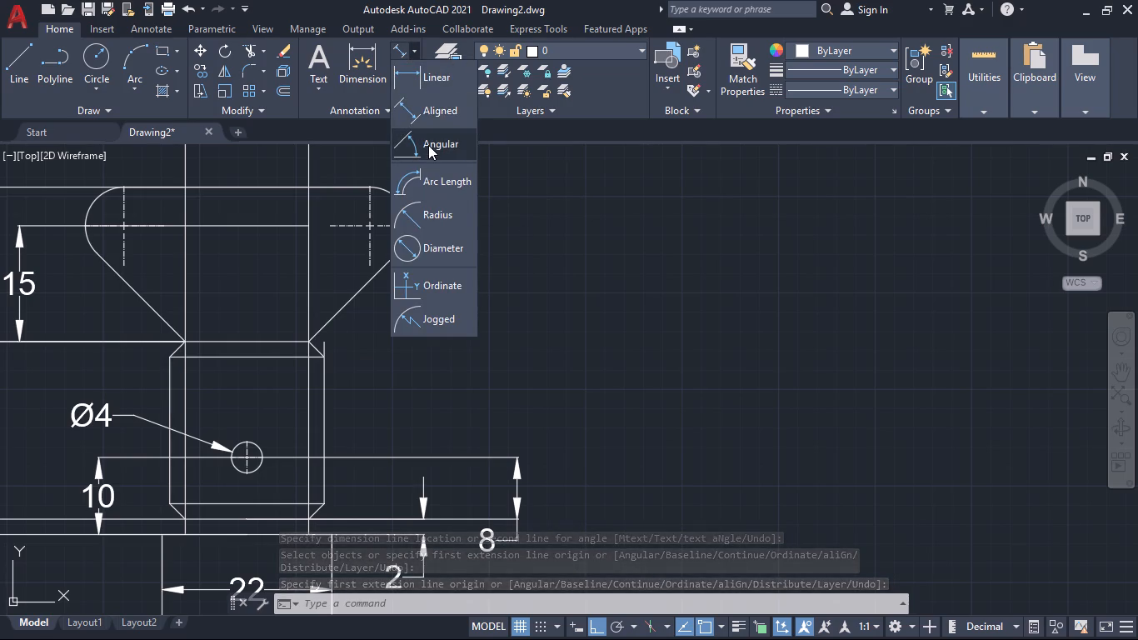
left_click(311, 294)
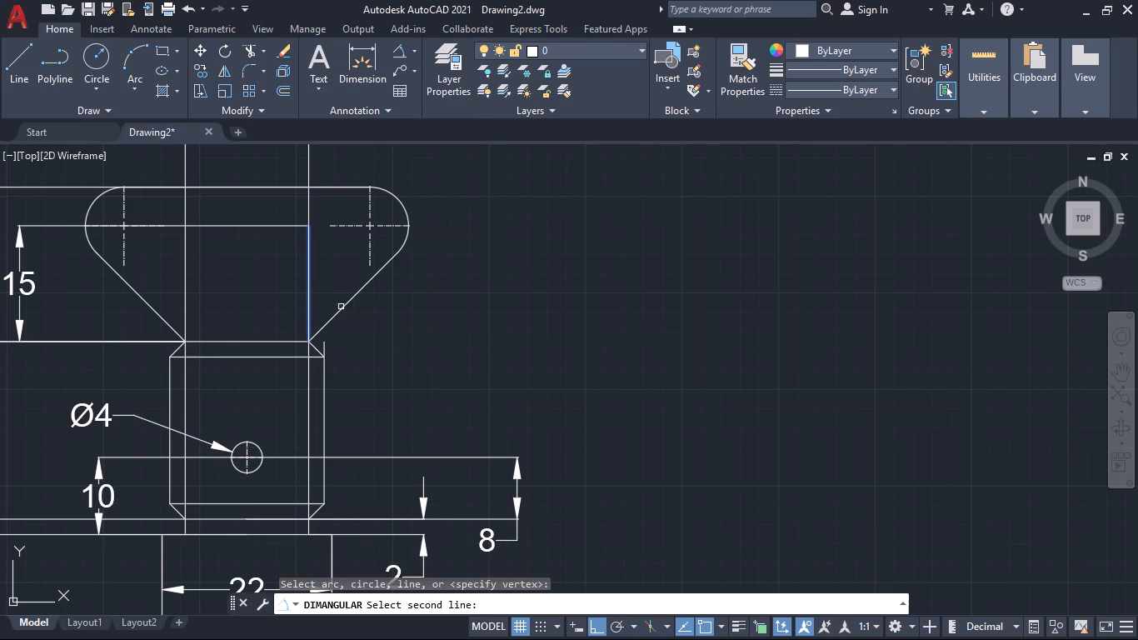
left_click(341, 307)
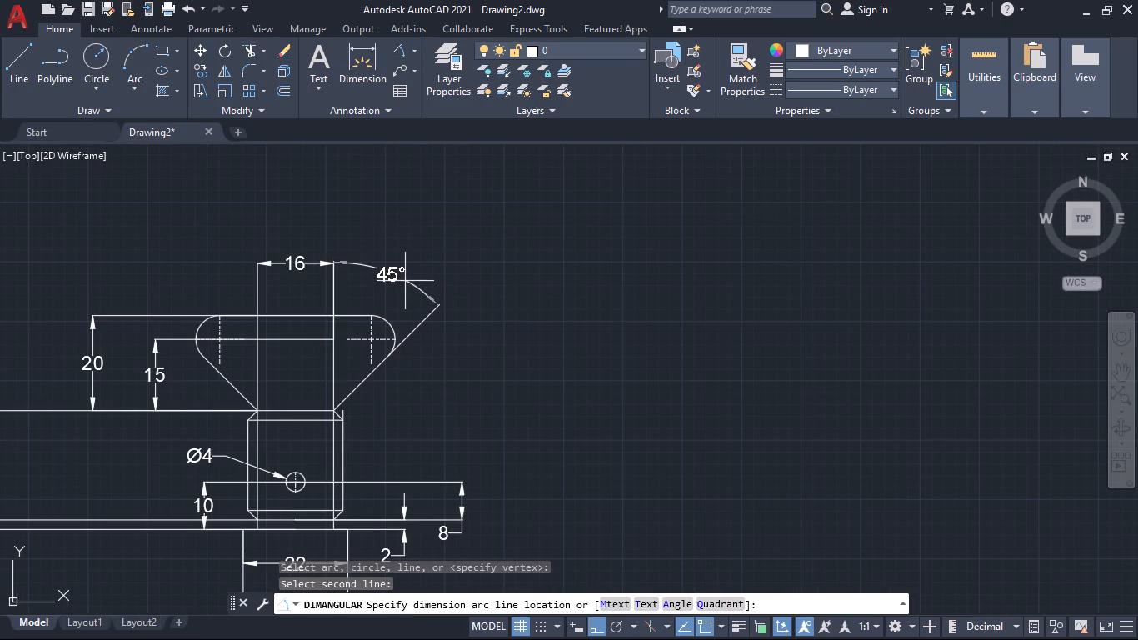
left_click(405, 282)
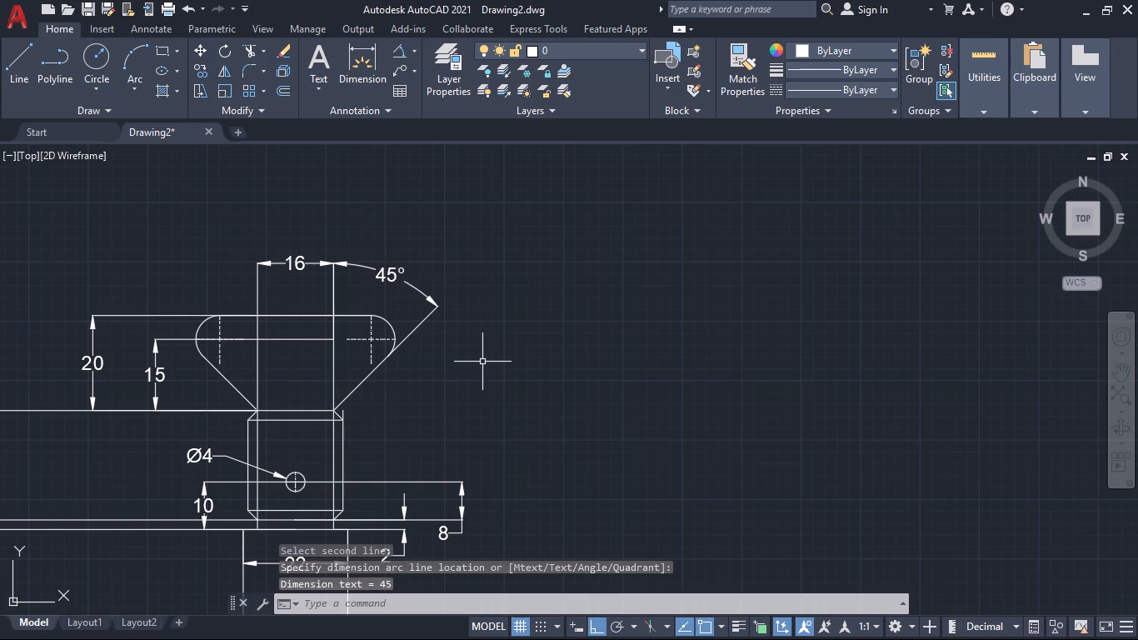
key("space")
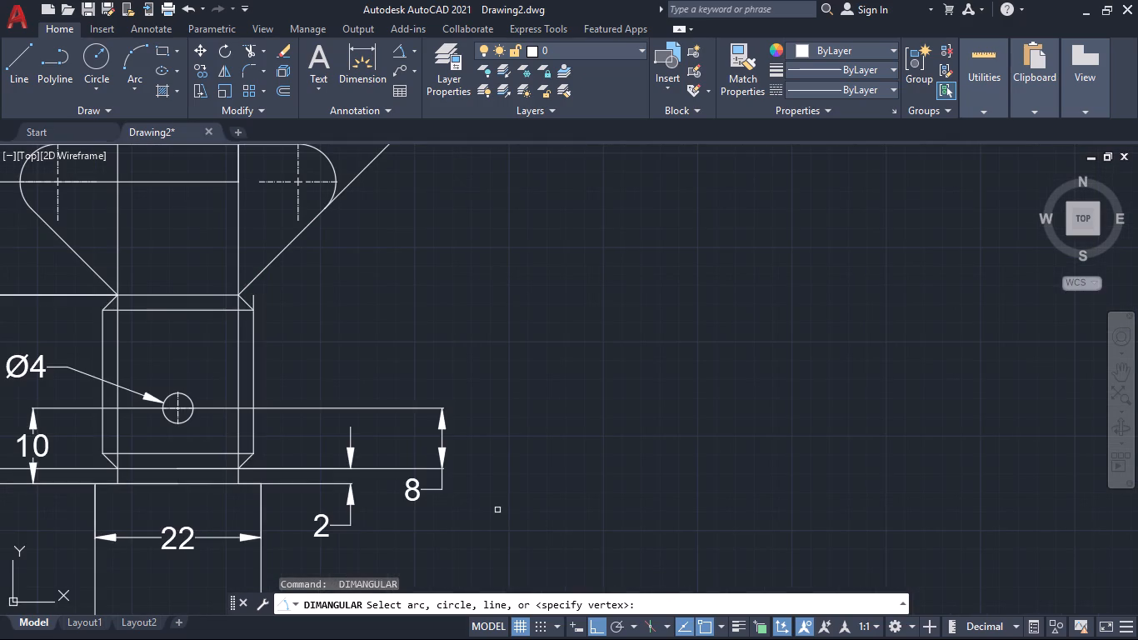
key("Escape")
Trim the line stub projecting above the shank's top right chamfer and the arc crossing the hook body just below the neck.
type("tr")
key("Return")
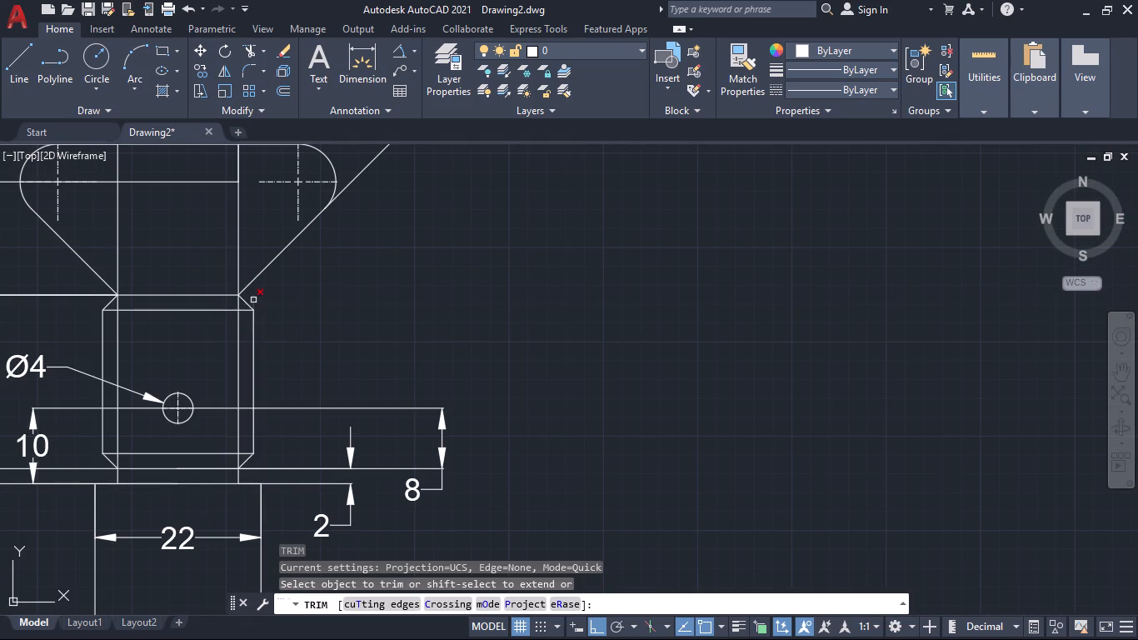
left_click(252, 299)
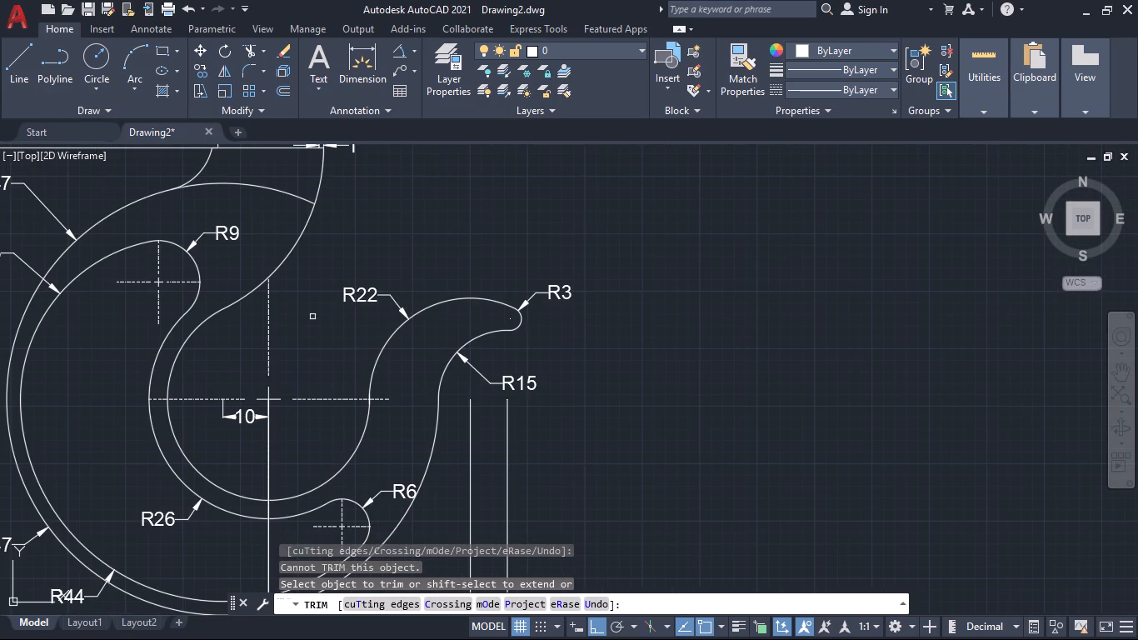
left_click(273, 208)
left_click(276, 181)
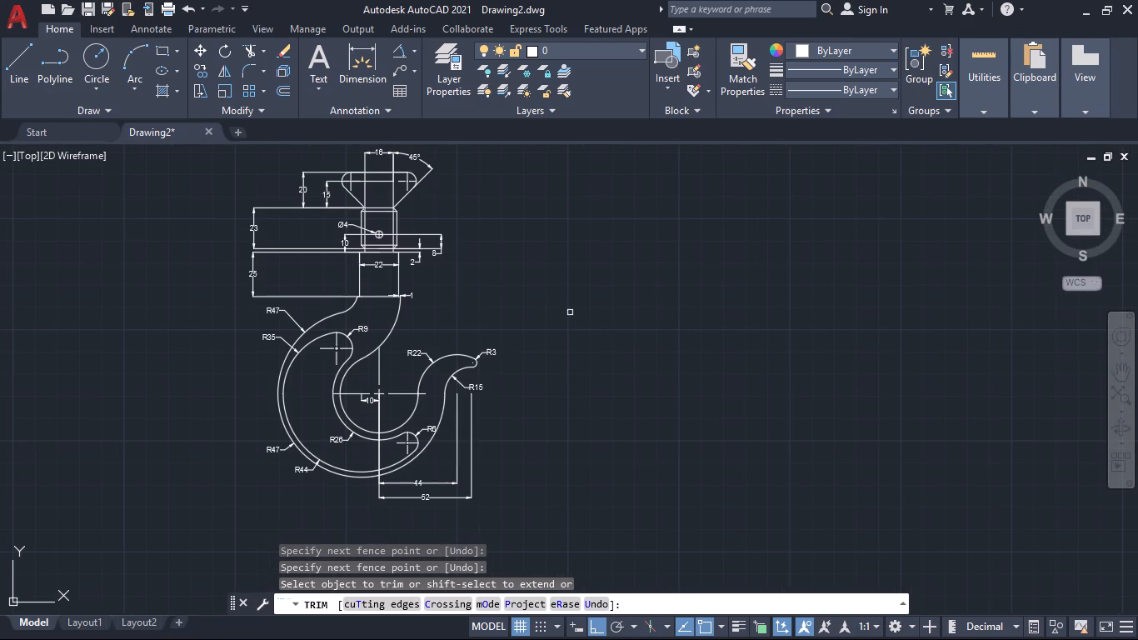
key("Escape")
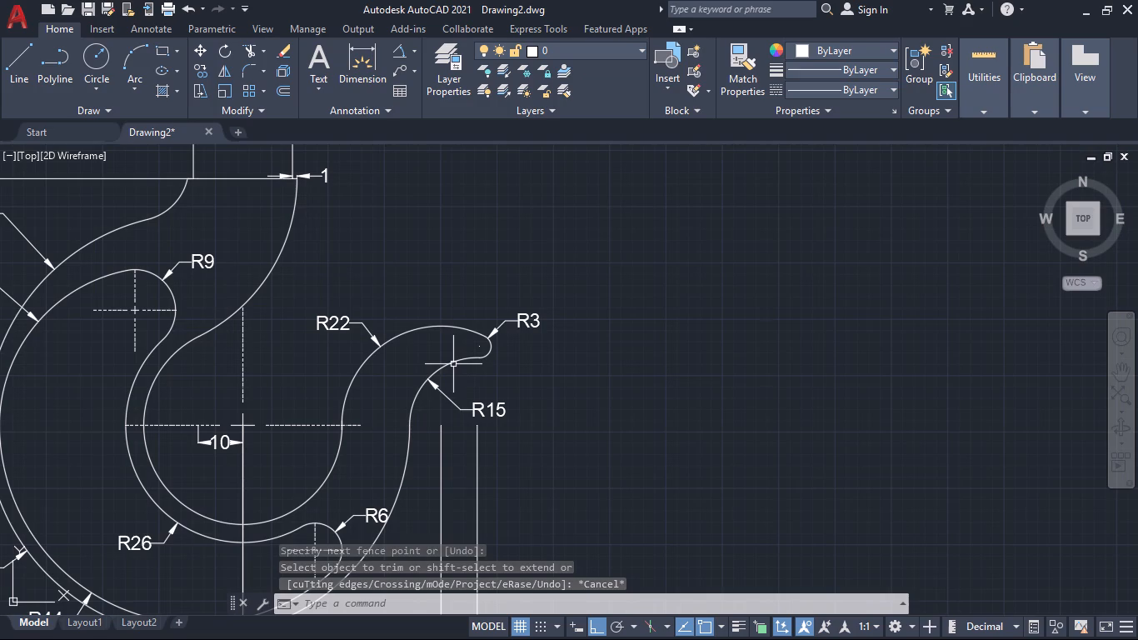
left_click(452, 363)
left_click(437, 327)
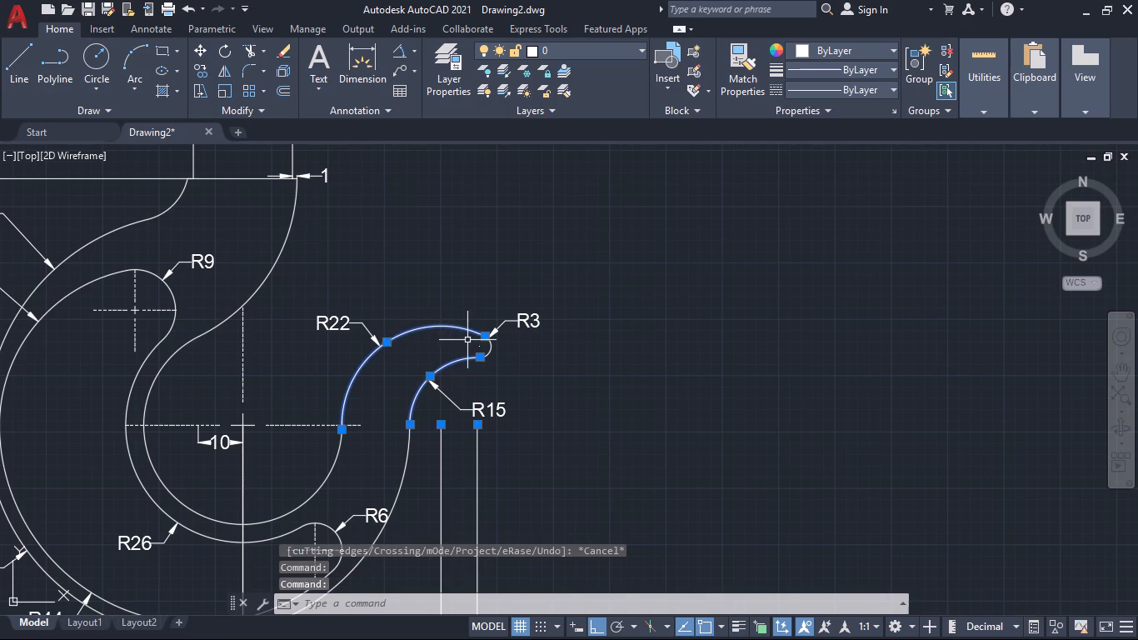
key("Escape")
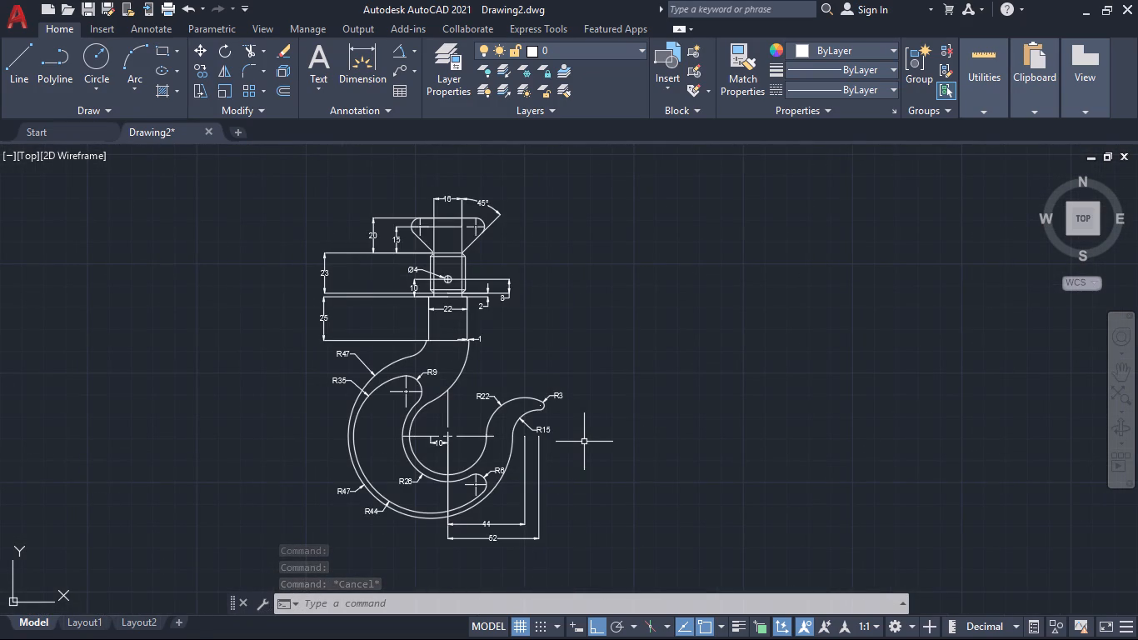
Save the drawing in the Documents folder under the file name Lifting Hook.
key("ctrl+s")
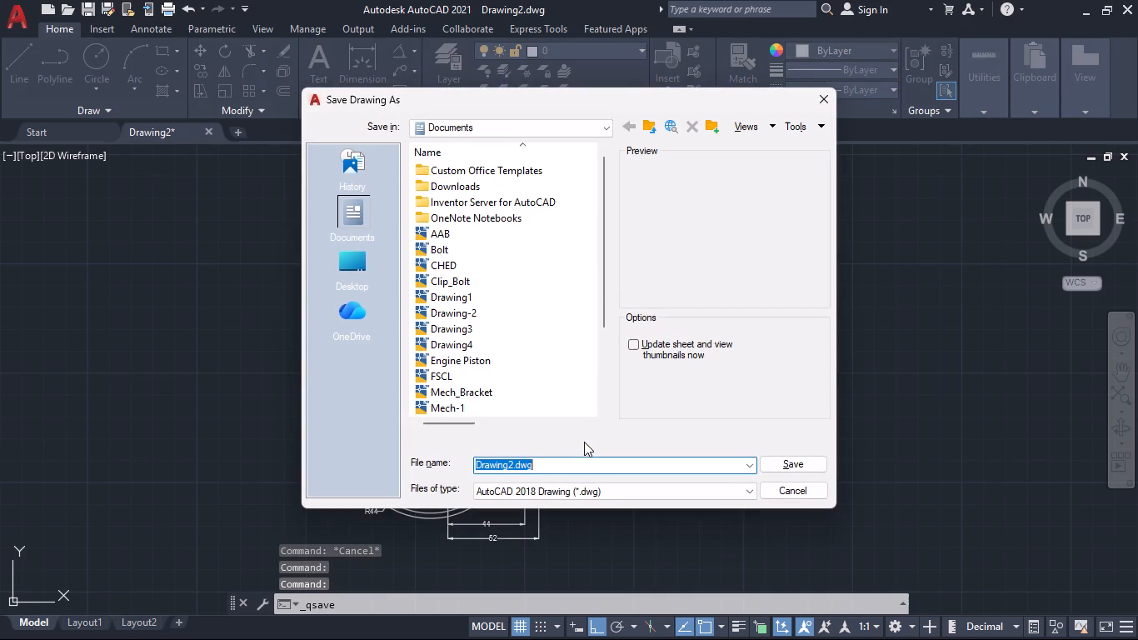
key("alt+Tab")
key("alt+Tab")
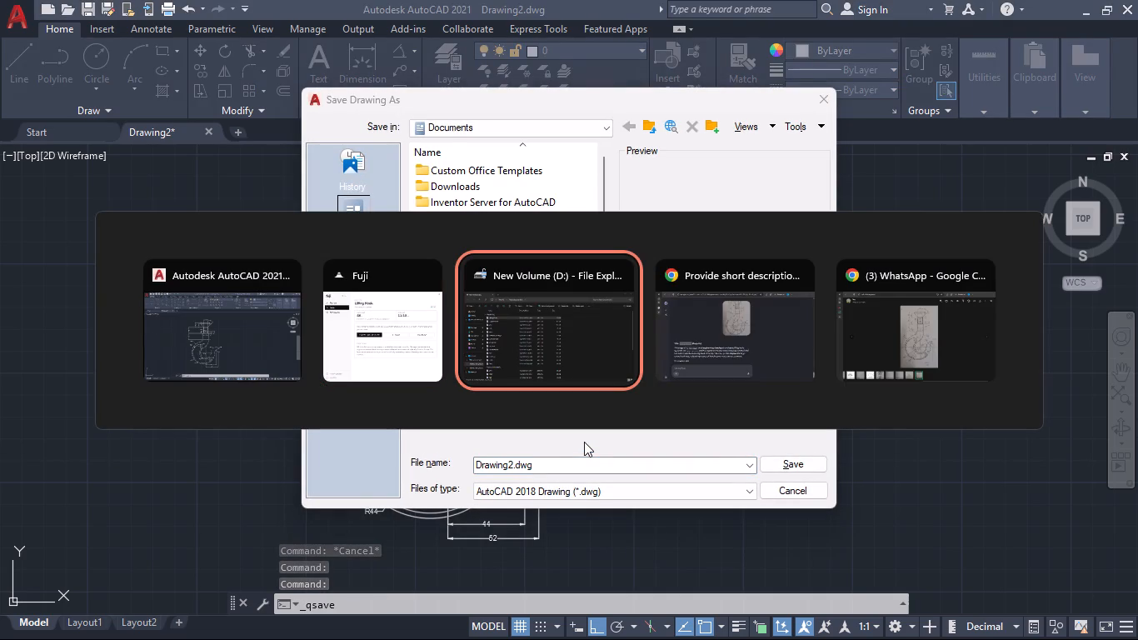
key("alt+Tab")
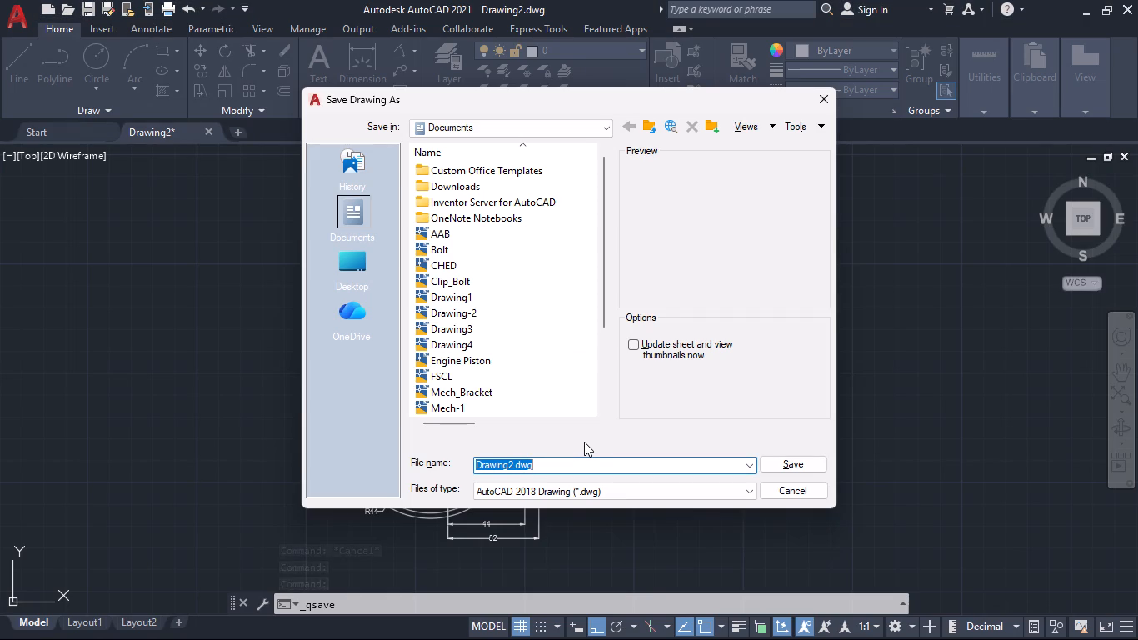
key("BackSpace")
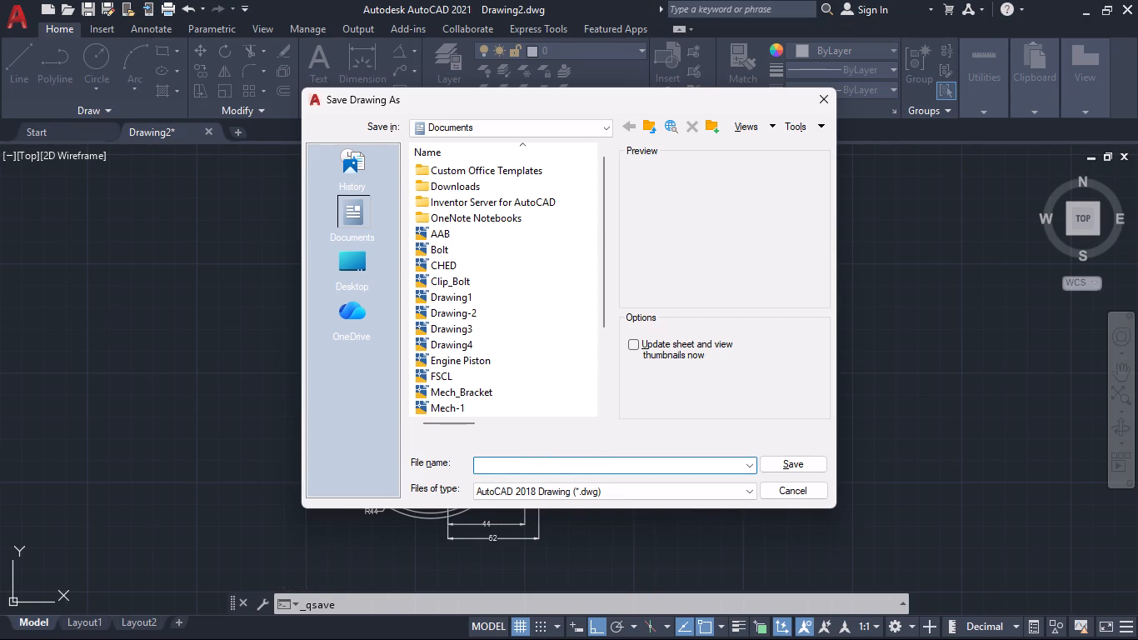
type("Lifting")
key("space")
type("Hook")
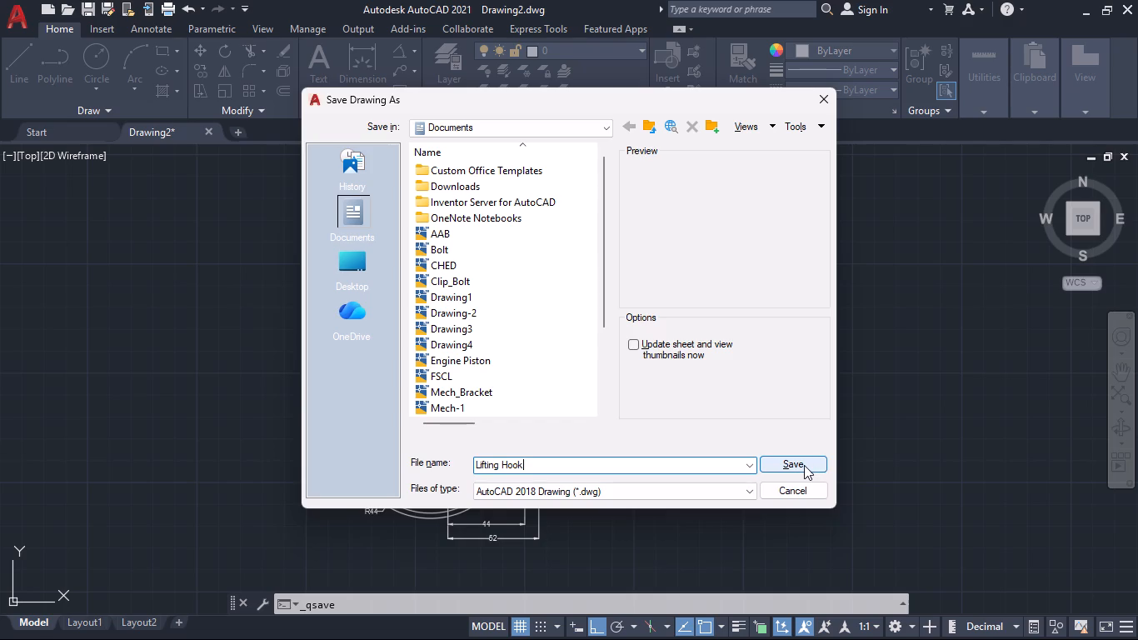
left_click(804, 465)
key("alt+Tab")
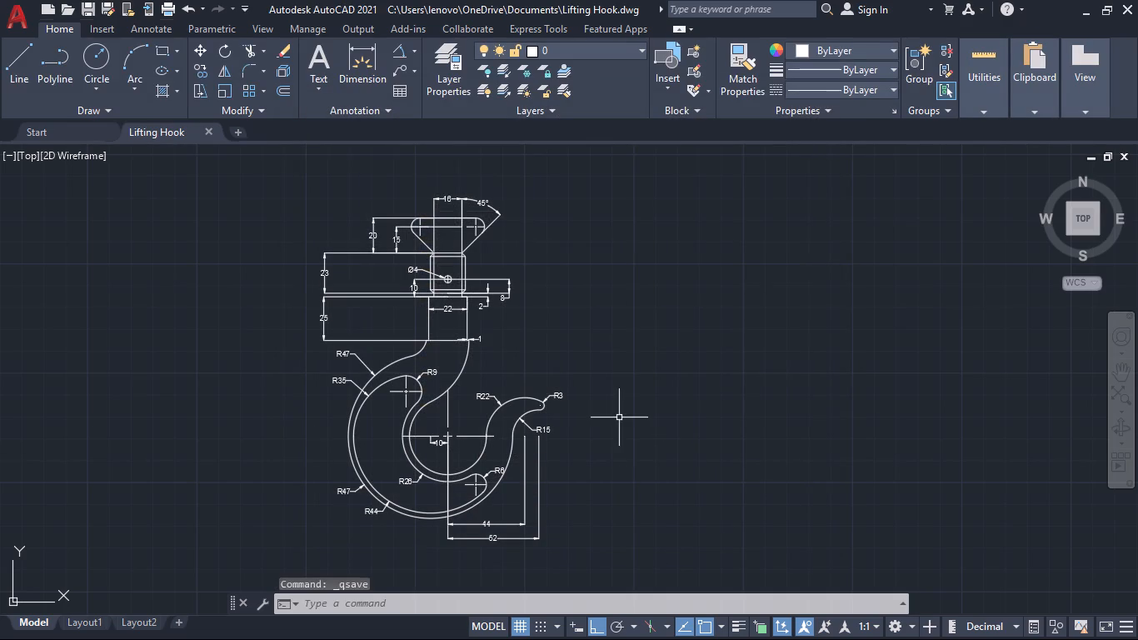